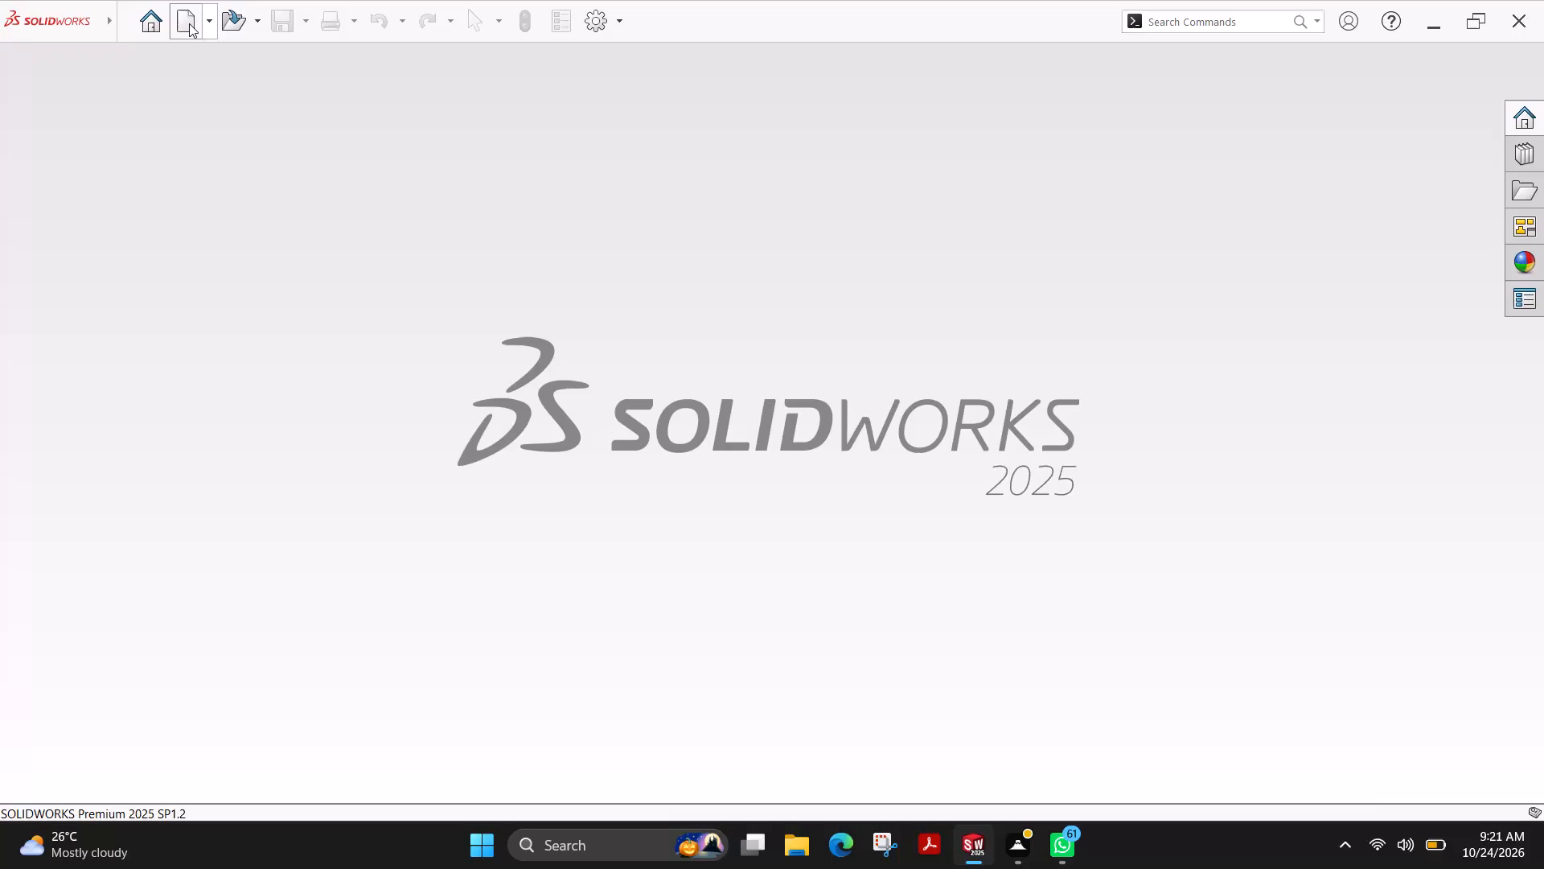
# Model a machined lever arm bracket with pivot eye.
# Create a new part document and open a sketch on the Front Plane.
pyautogui.click(189, 23)
pyautogui.click(665, 625)
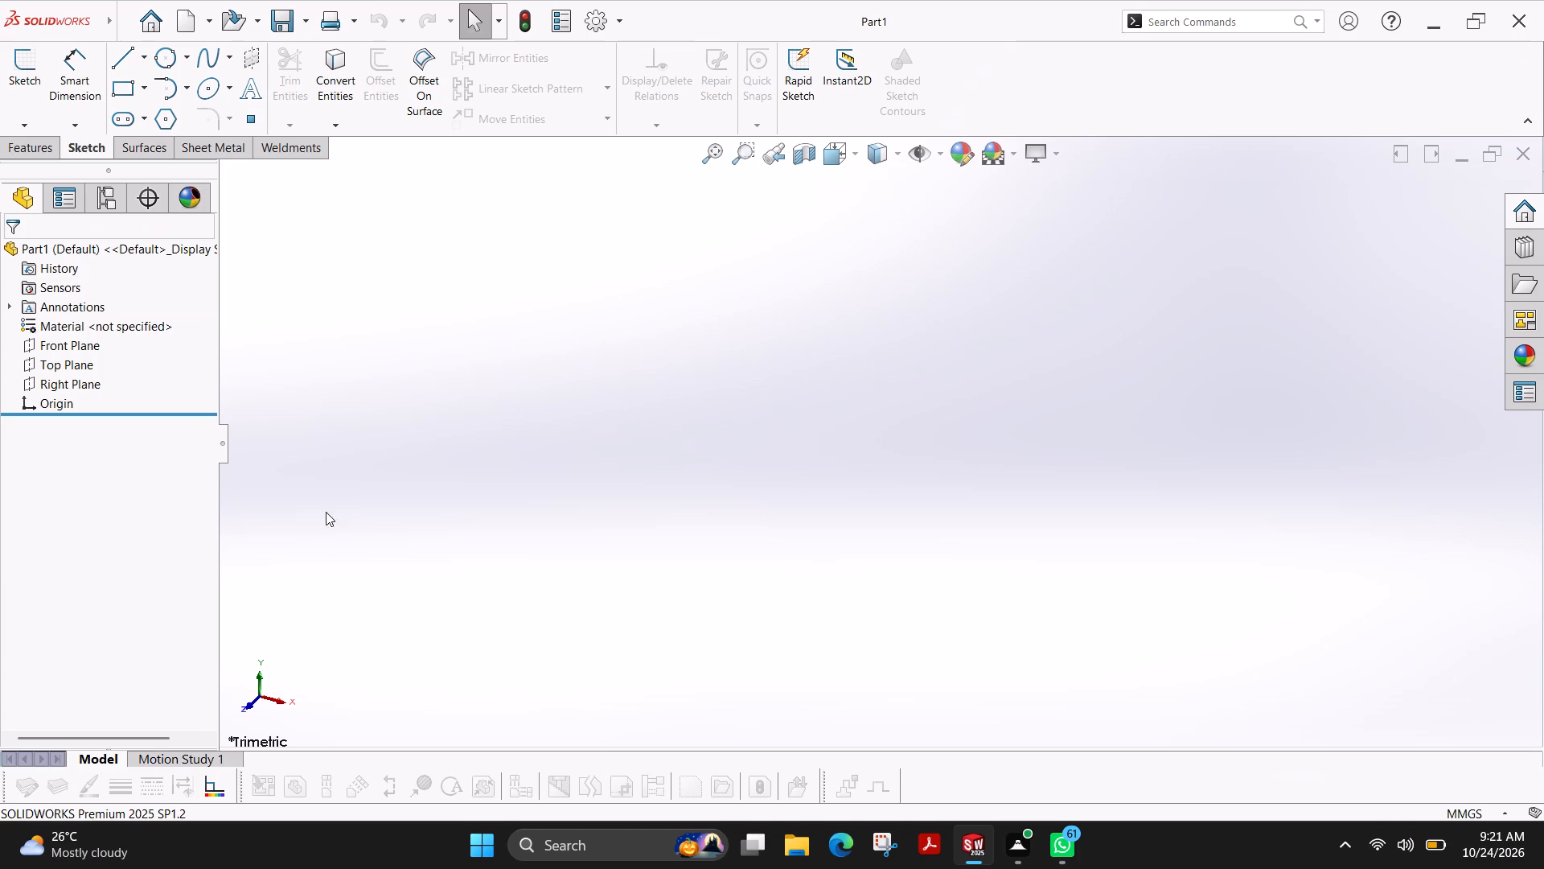
pyautogui.click(29, 42)
pyautogui.click(28, 73)
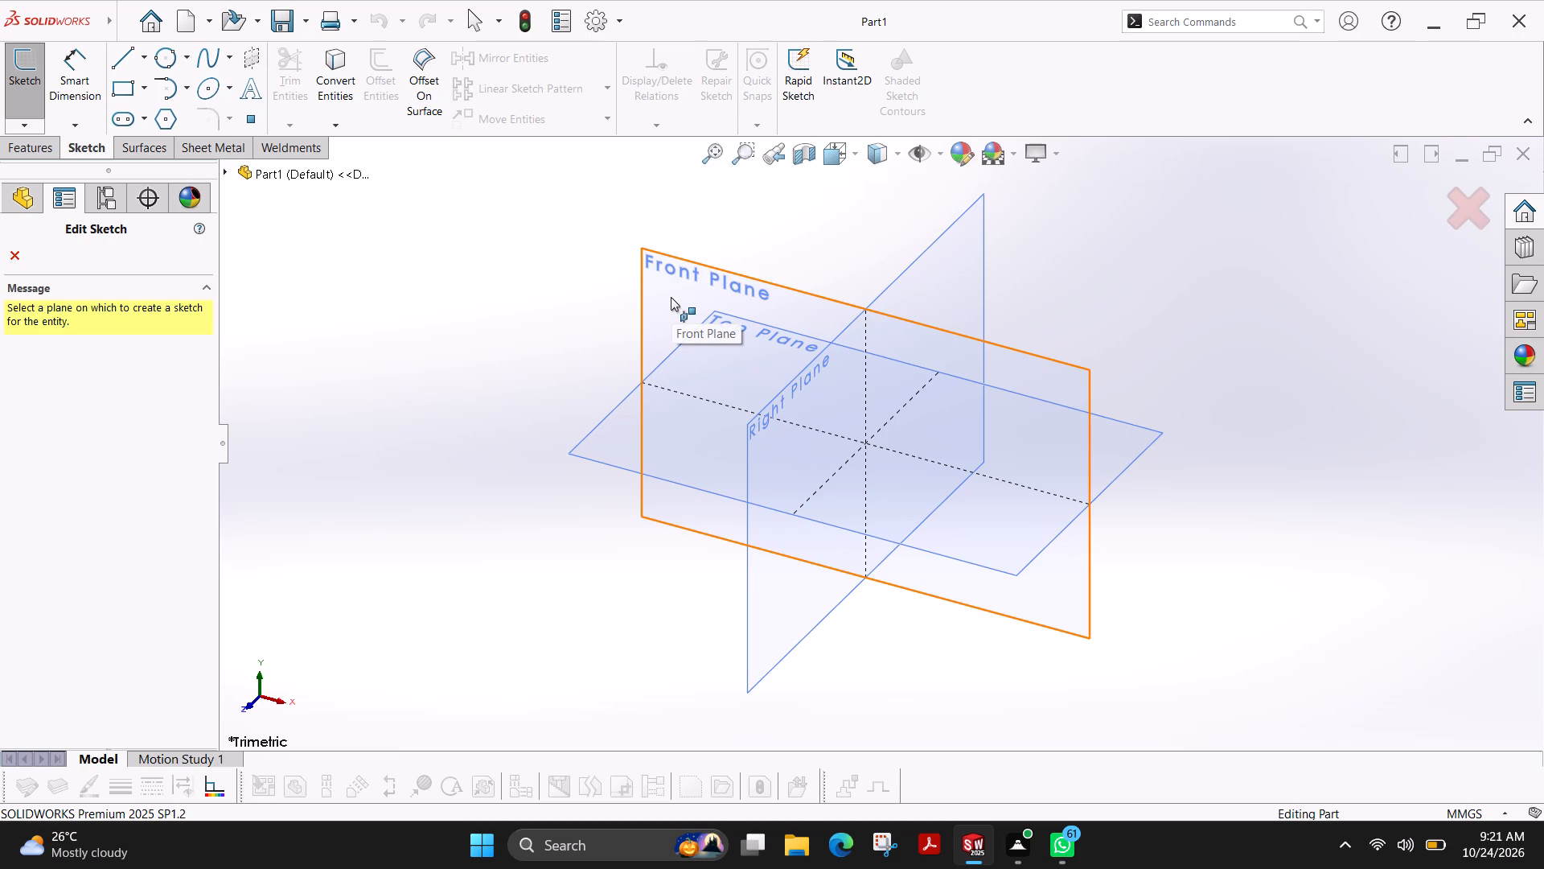
pyautogui.click(671, 297)
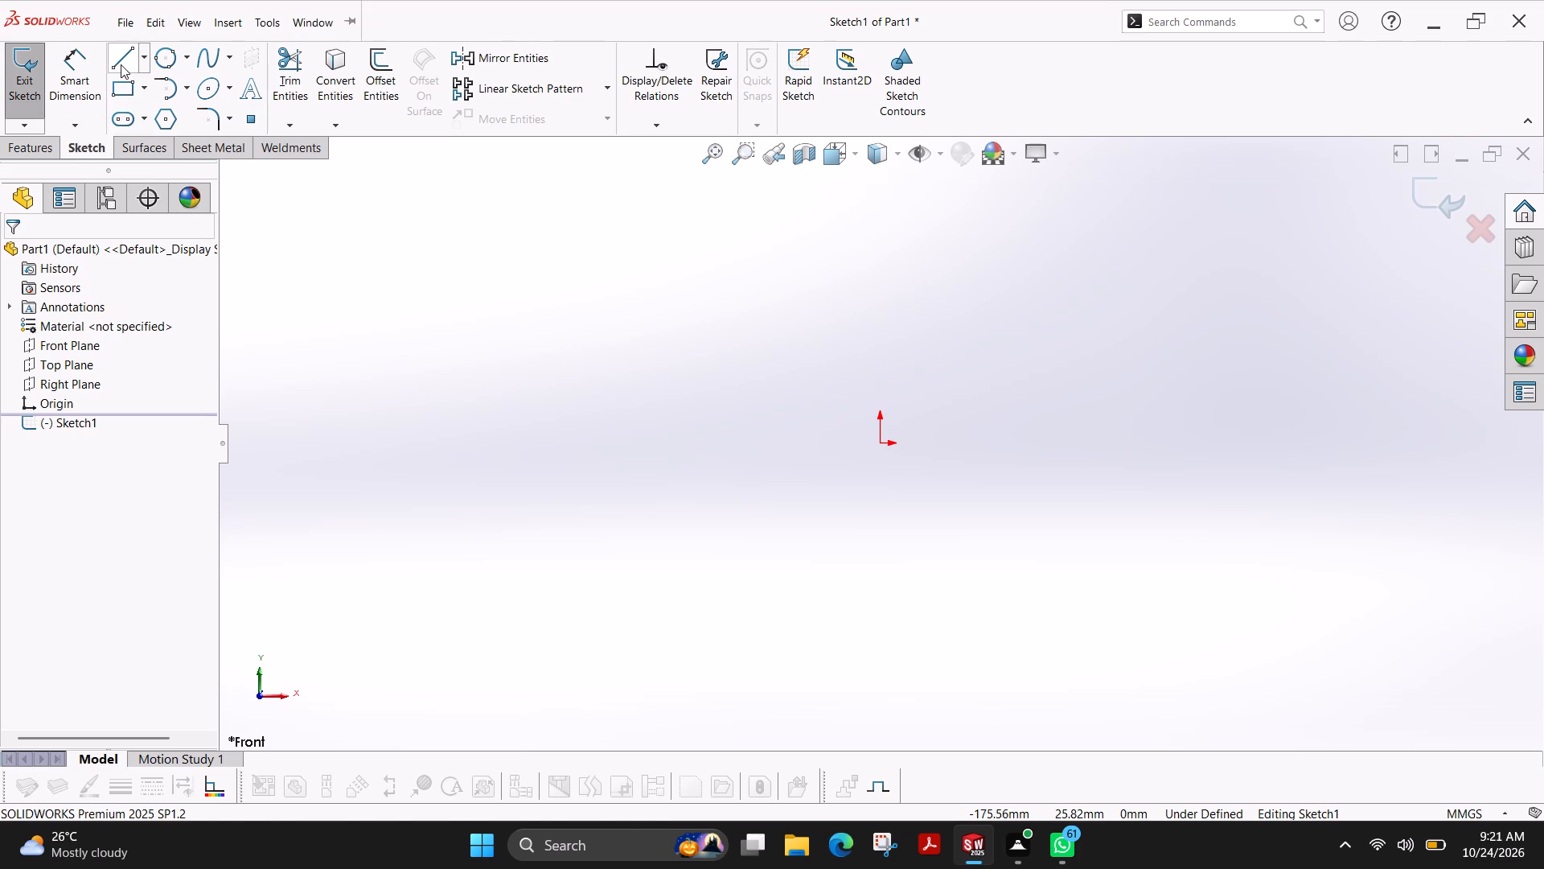
# Sketch two concentric circles centred on the origin, with radii of about 14 mm and 30 mm.
pyautogui.click(184, 58)
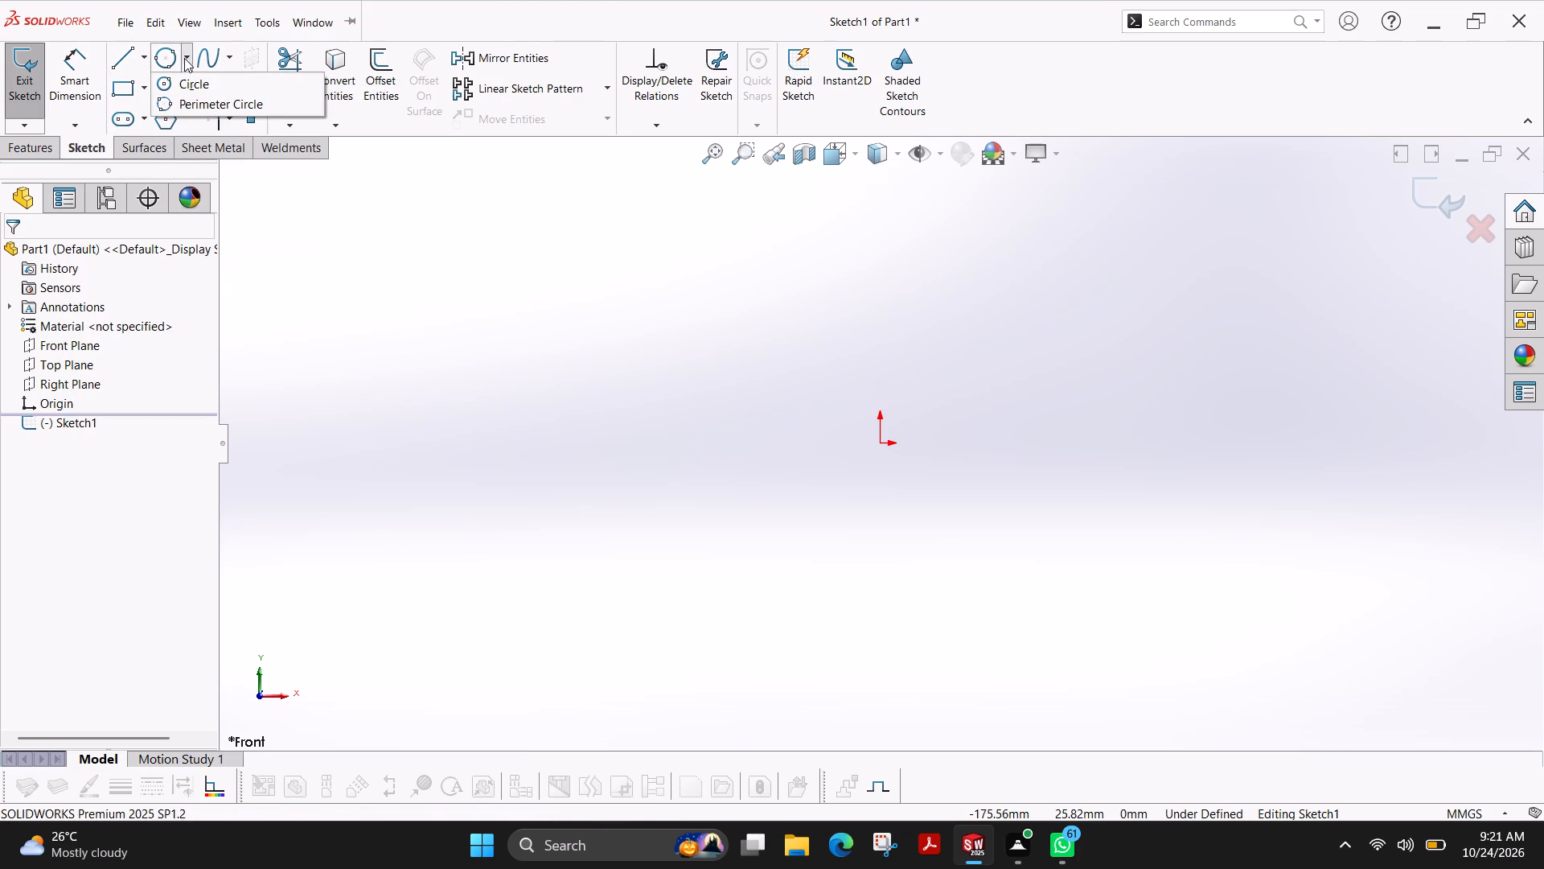
pyautogui.click(192, 86)
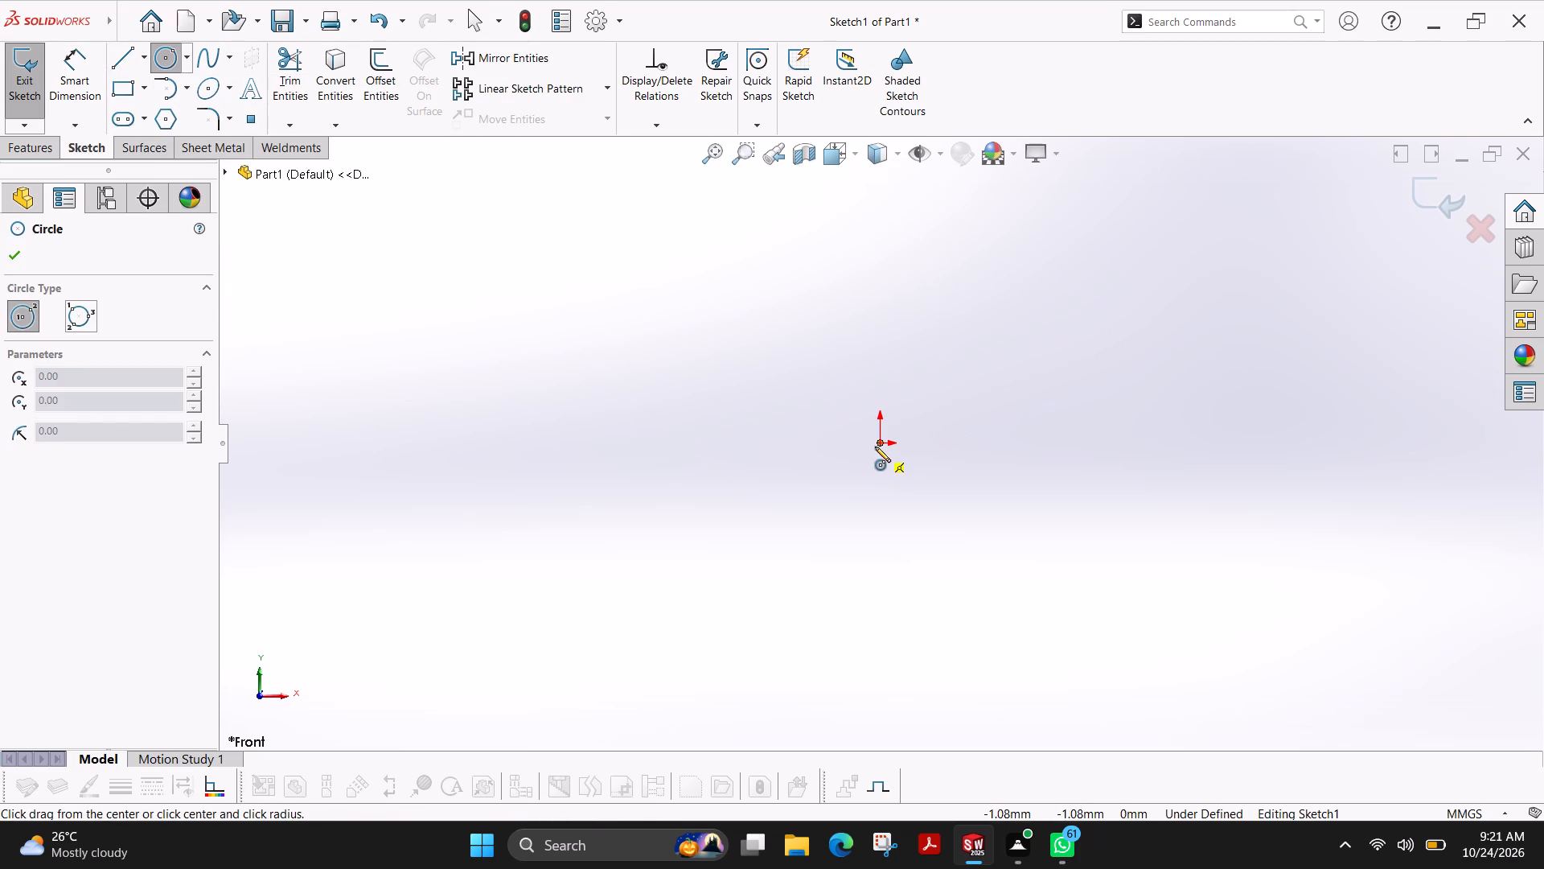
pyautogui.click(880, 443)
pyautogui.click(923, 415)
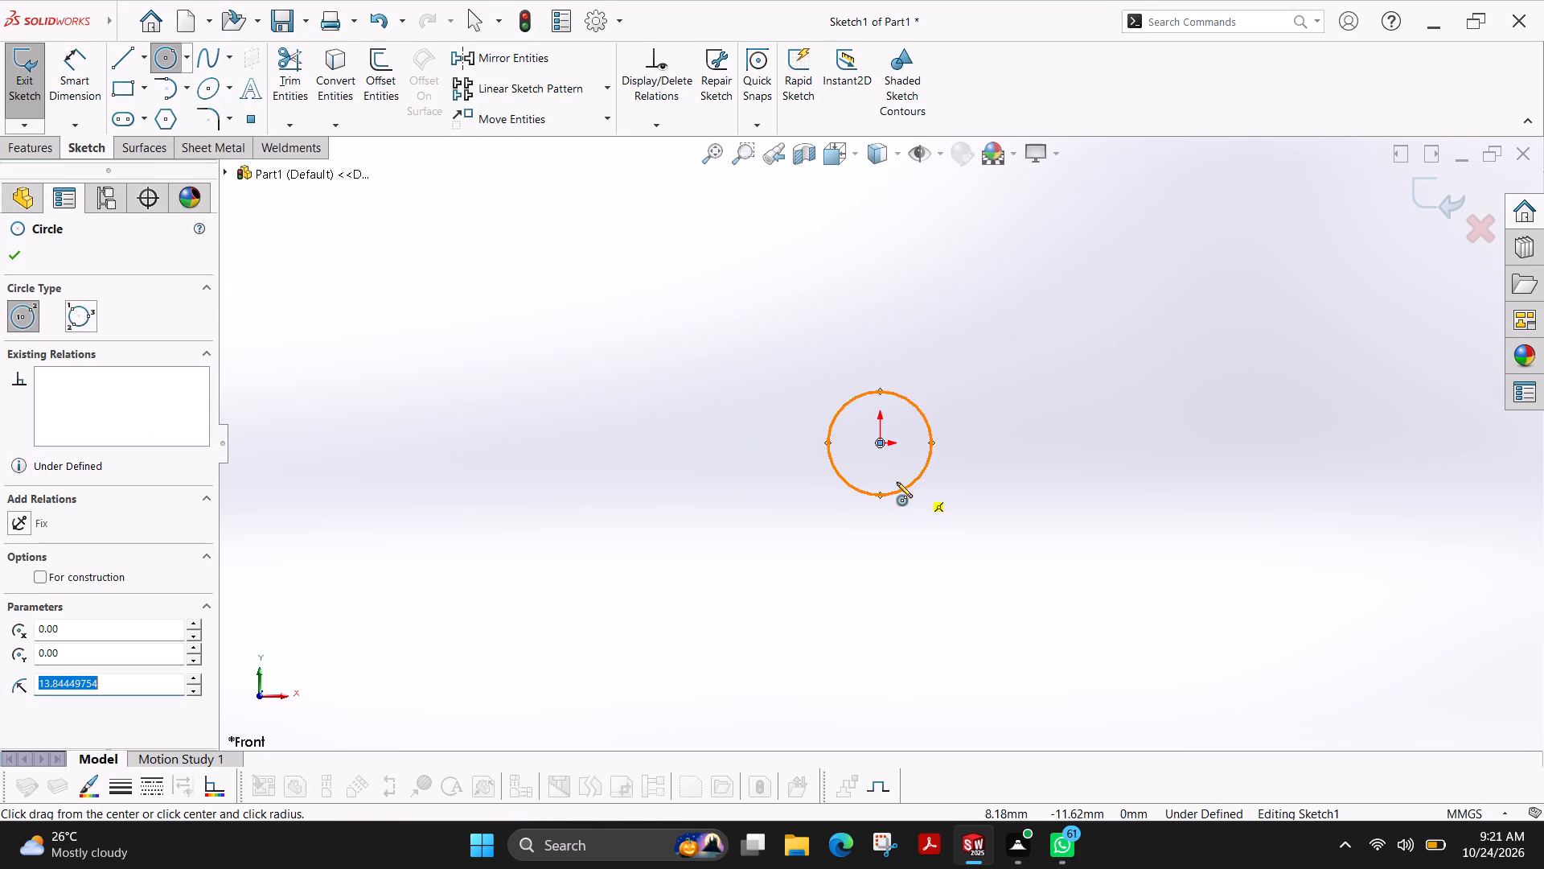
pyautogui.click(880, 444)
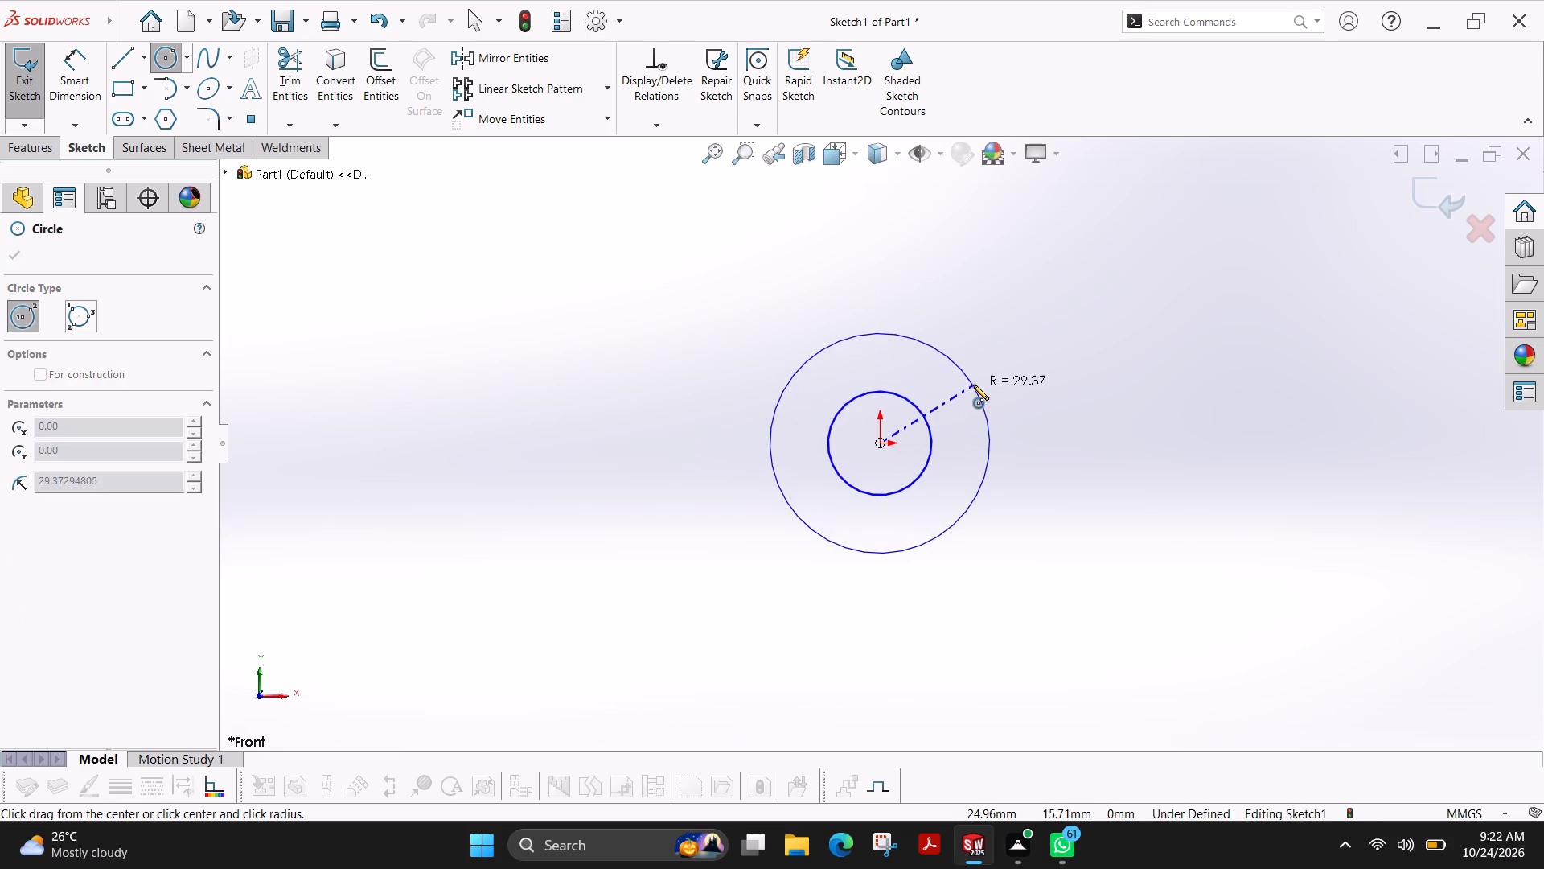
pyautogui.click(975, 383)
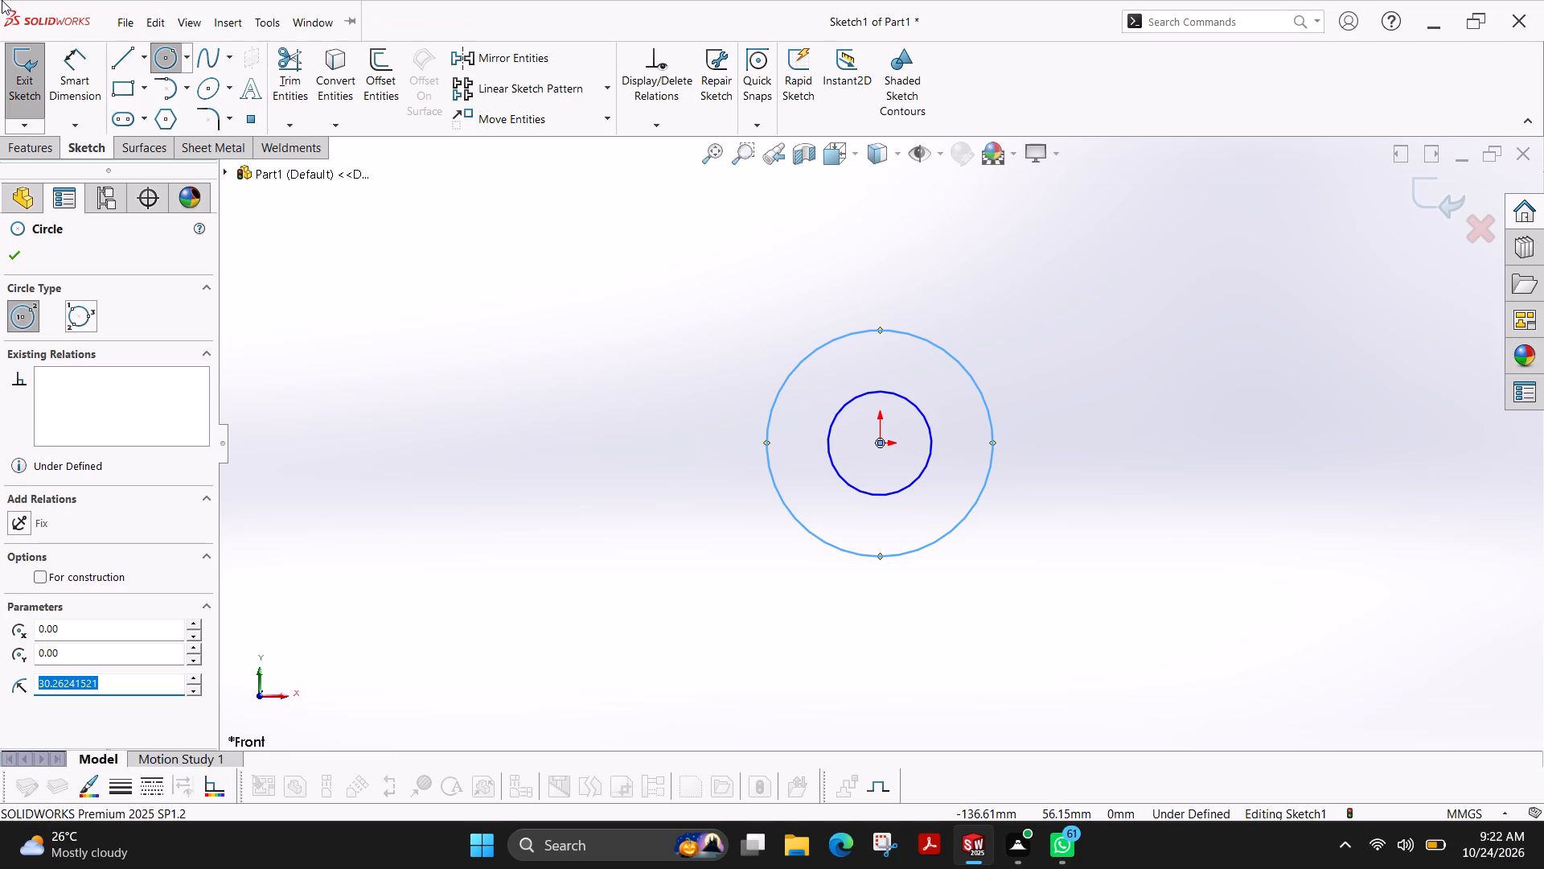
pyautogui.click(14, 248)
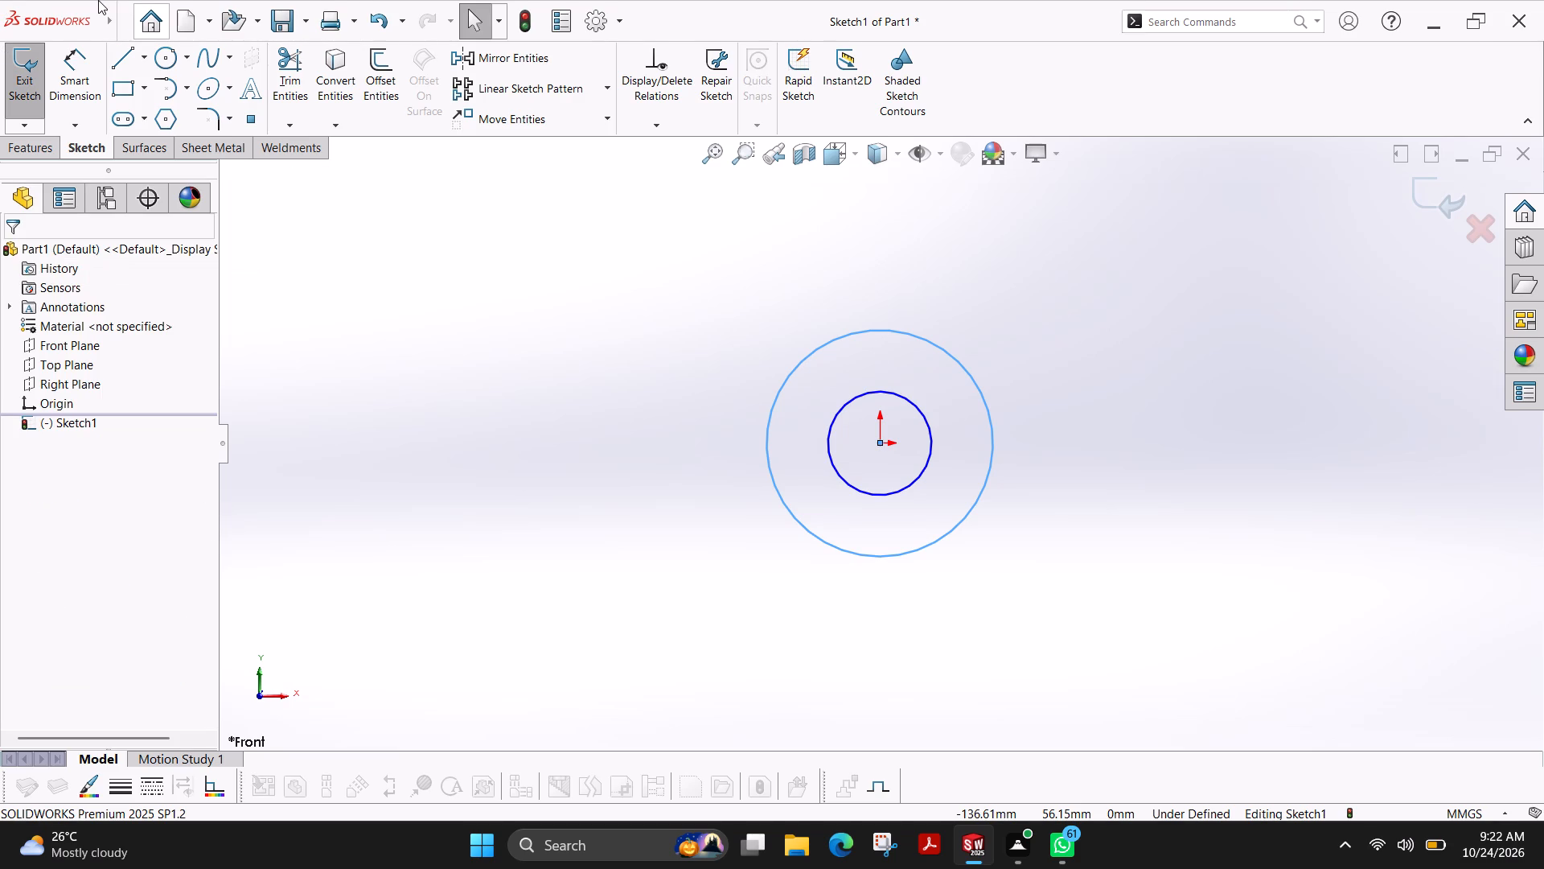
pyautogui.click(435, 213)
# Sketch the arm's upper edge from the outer circle's top: about 107 mm horizontal, about 39 mm sloping down, and about 68 mm horizontal.
pyautogui.click(129, 64)
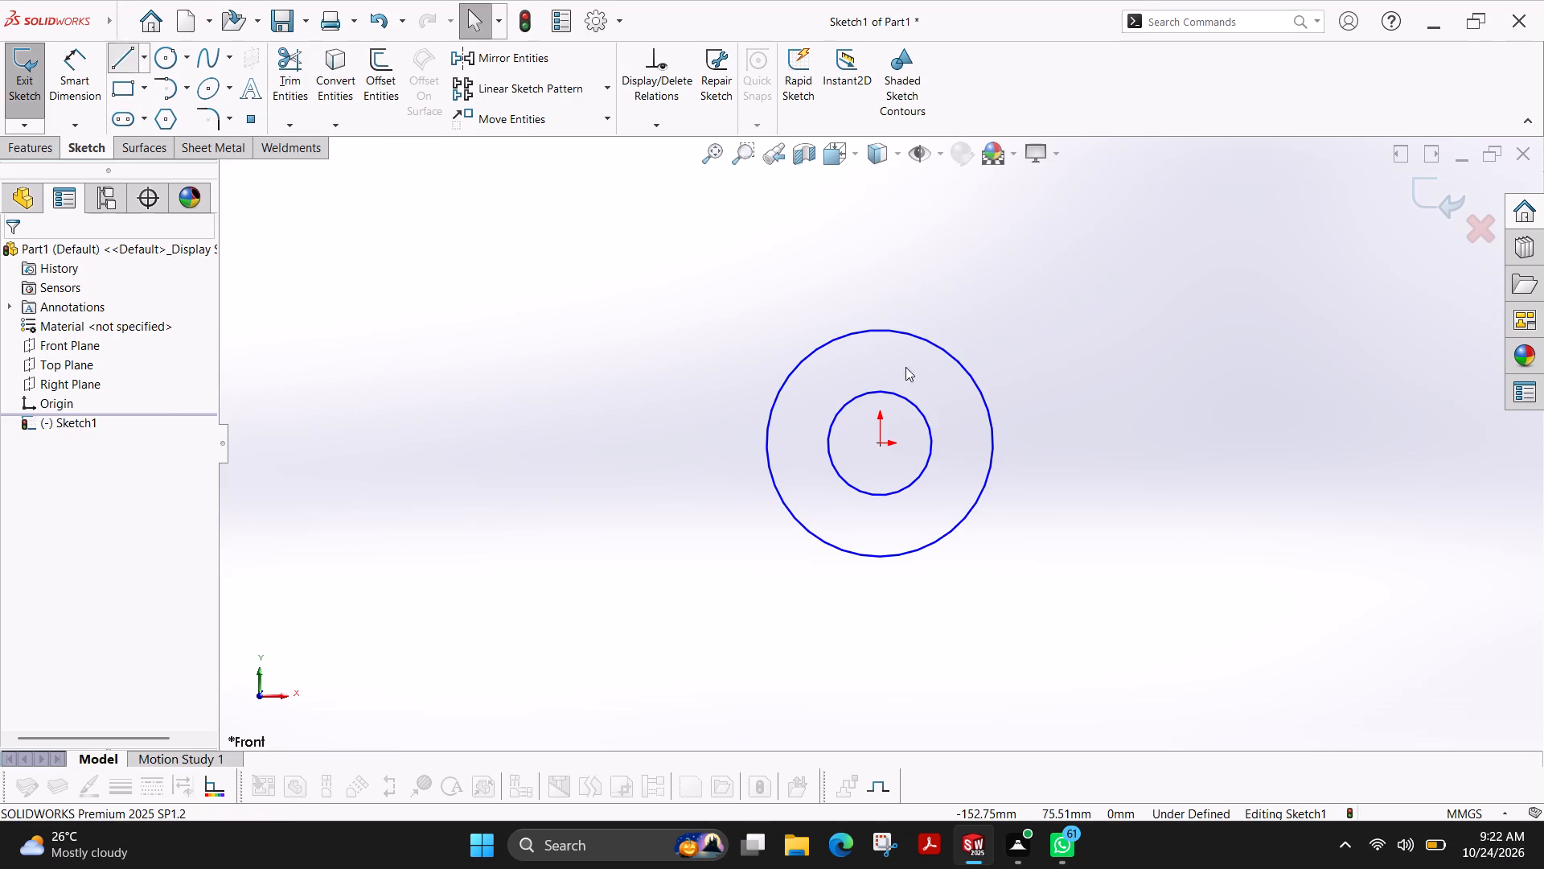
pyautogui.click(878, 332)
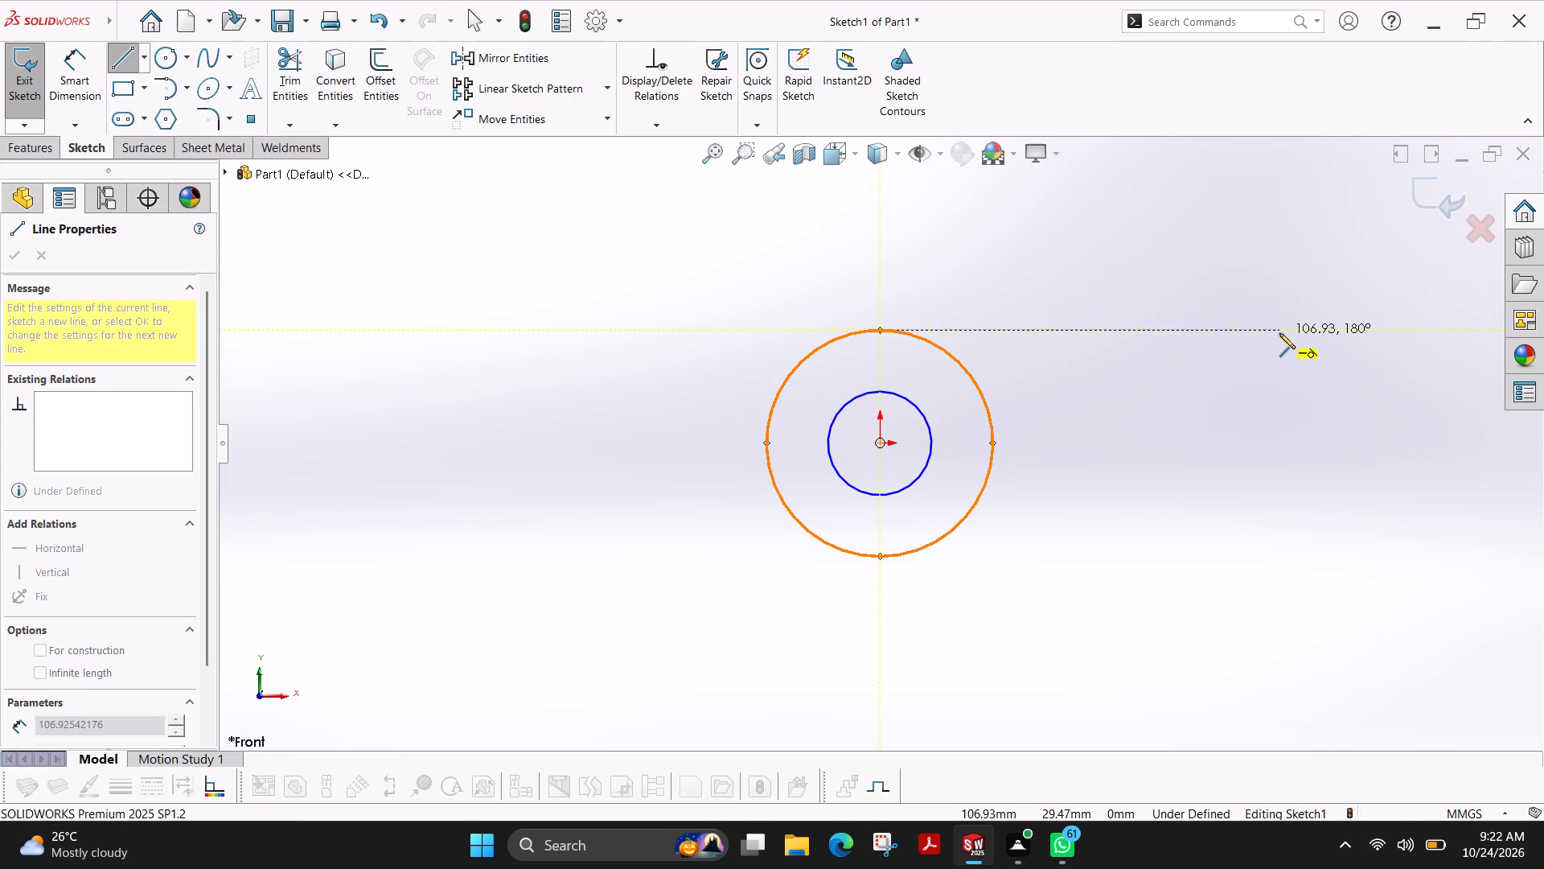
pyautogui.click(1279, 333)
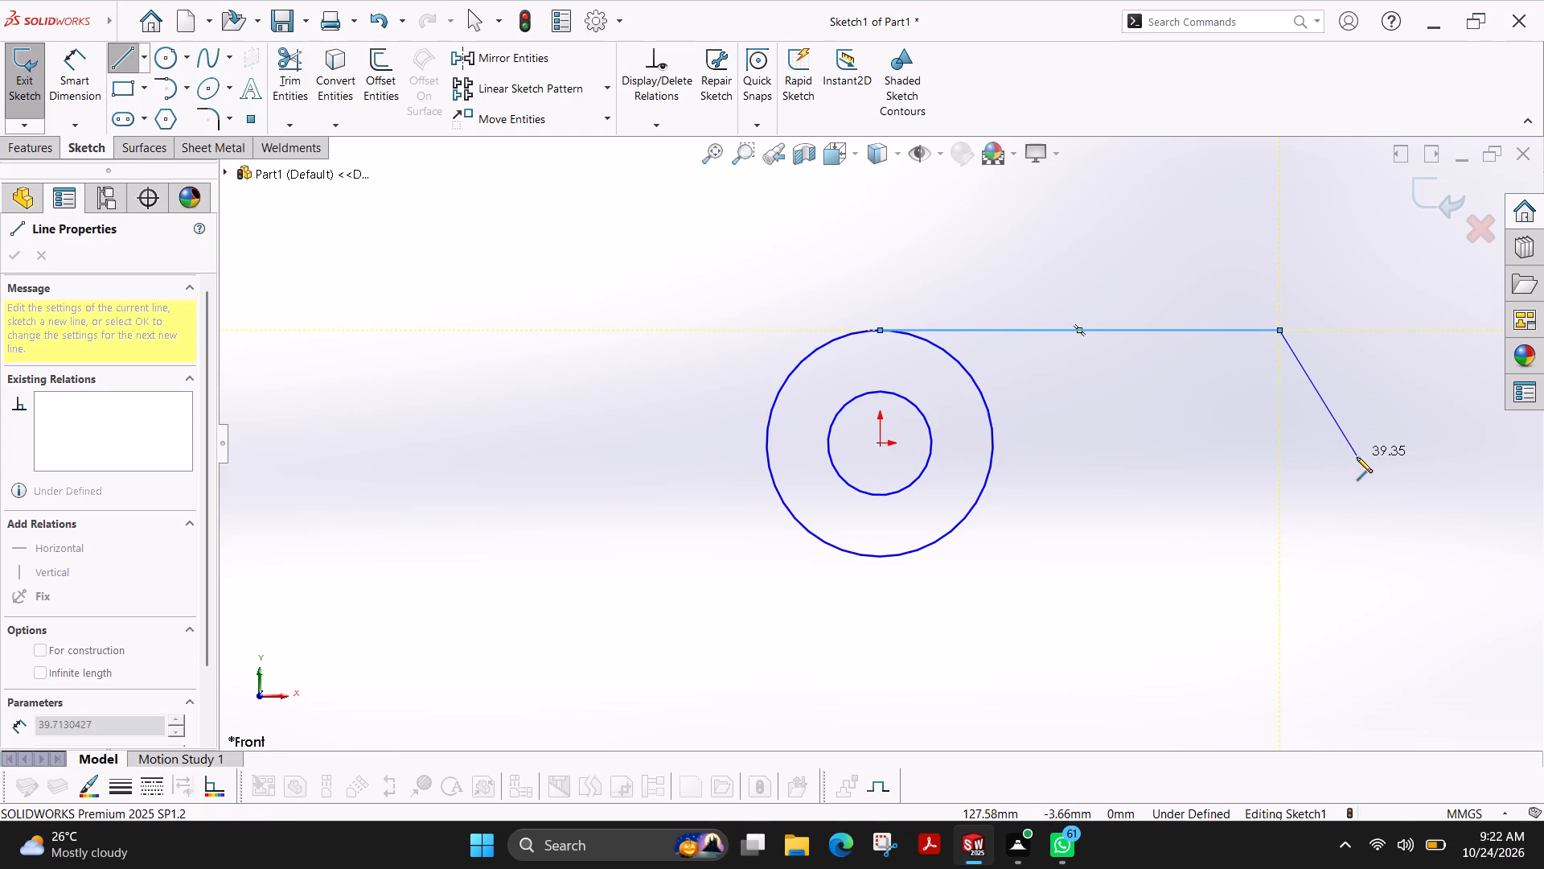
pyautogui.click(1357, 458)
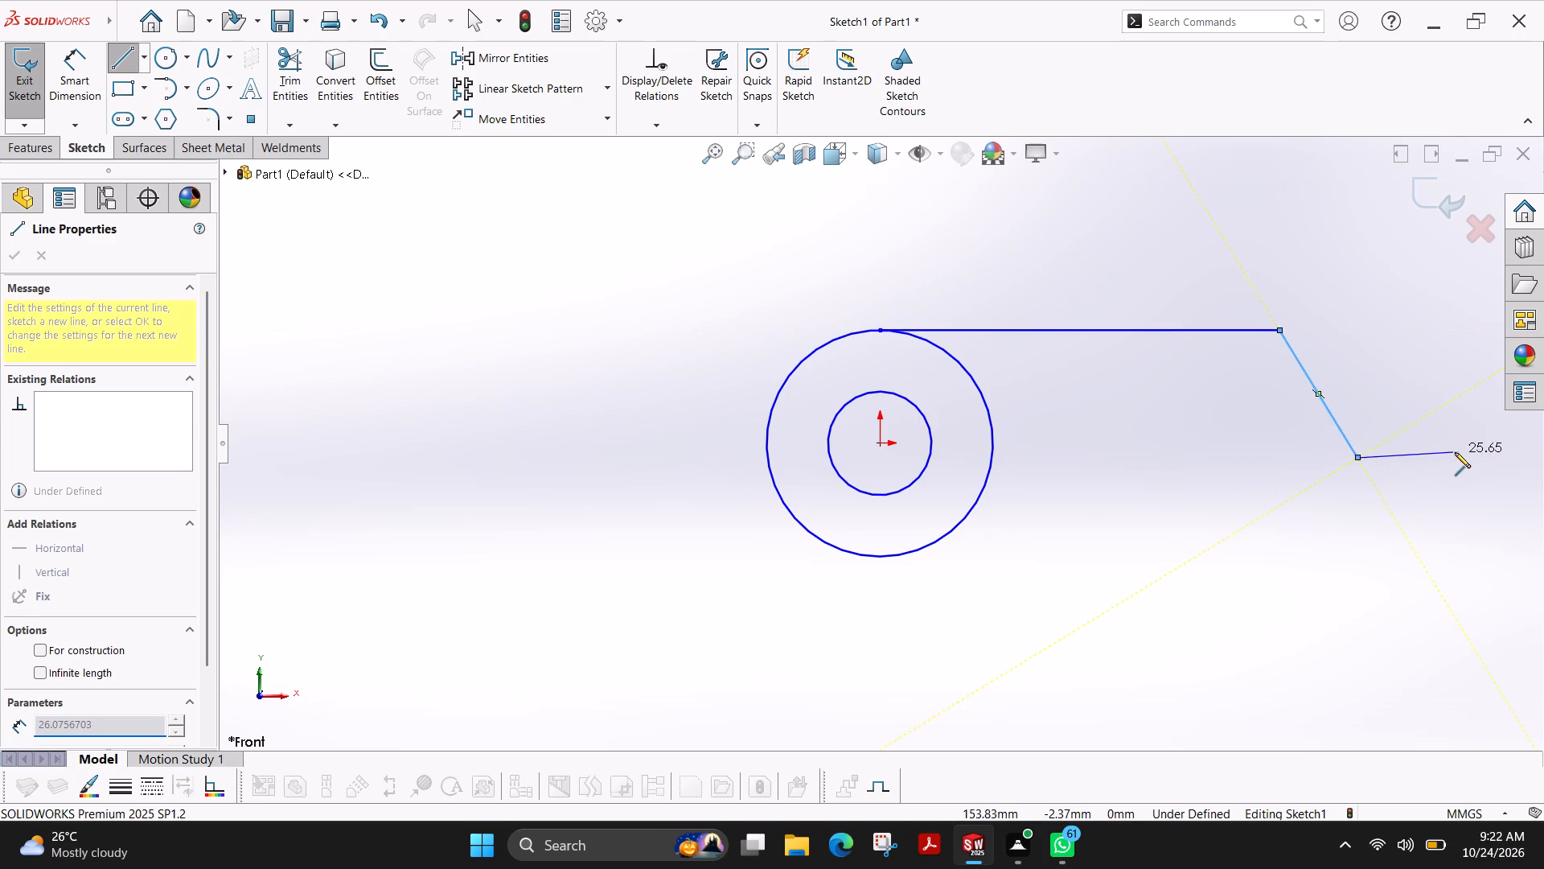
pyautogui.scroll(-1, 1455, 452)
pyautogui.scroll(2, 1455, 452)
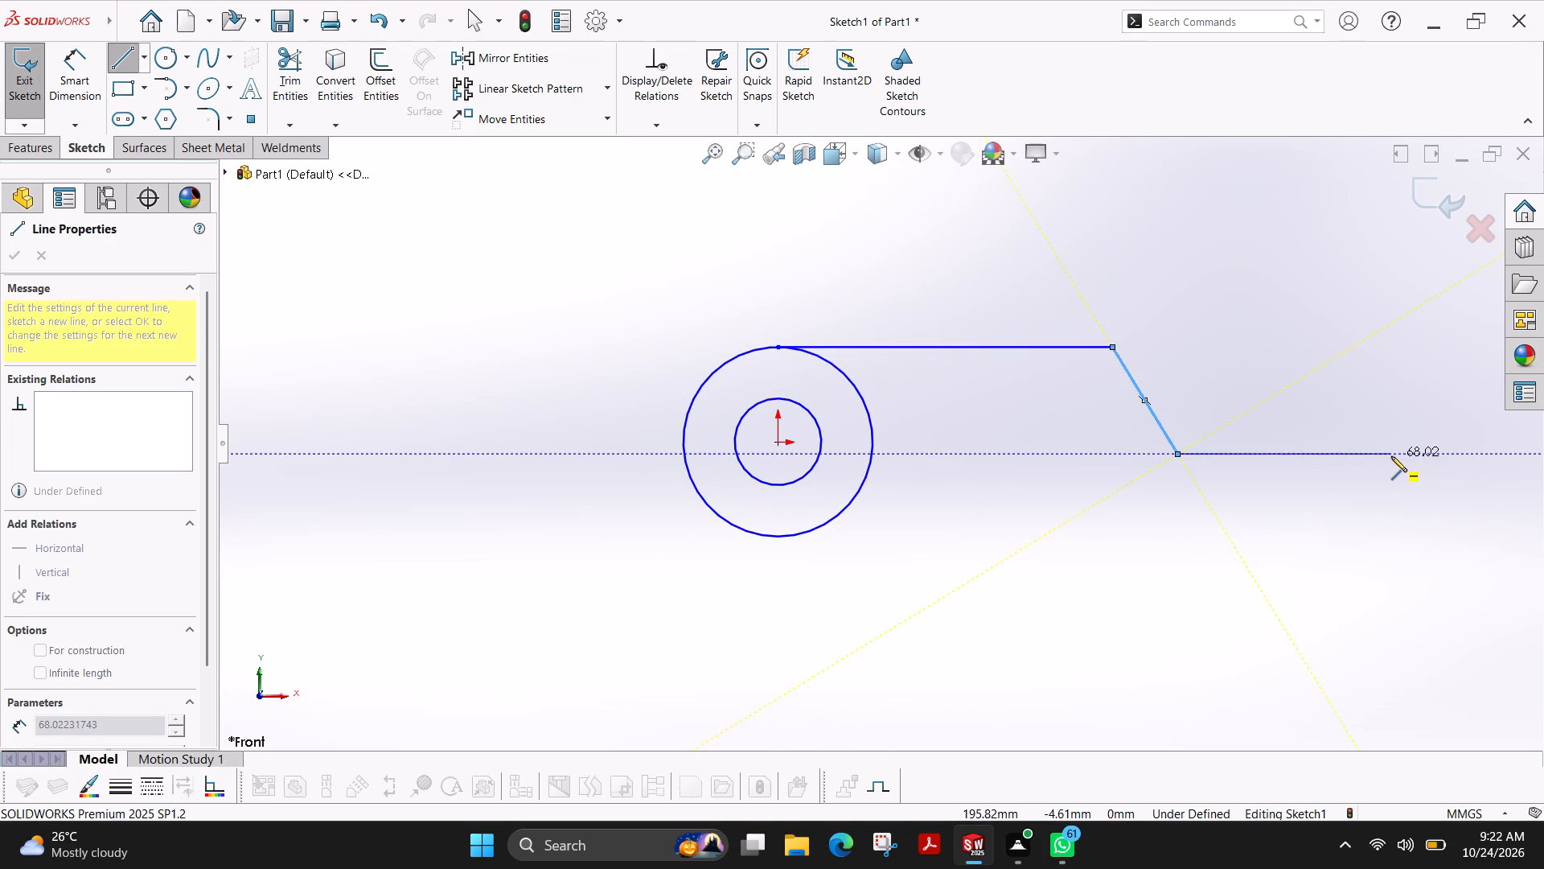
pyautogui.click(1391, 456)
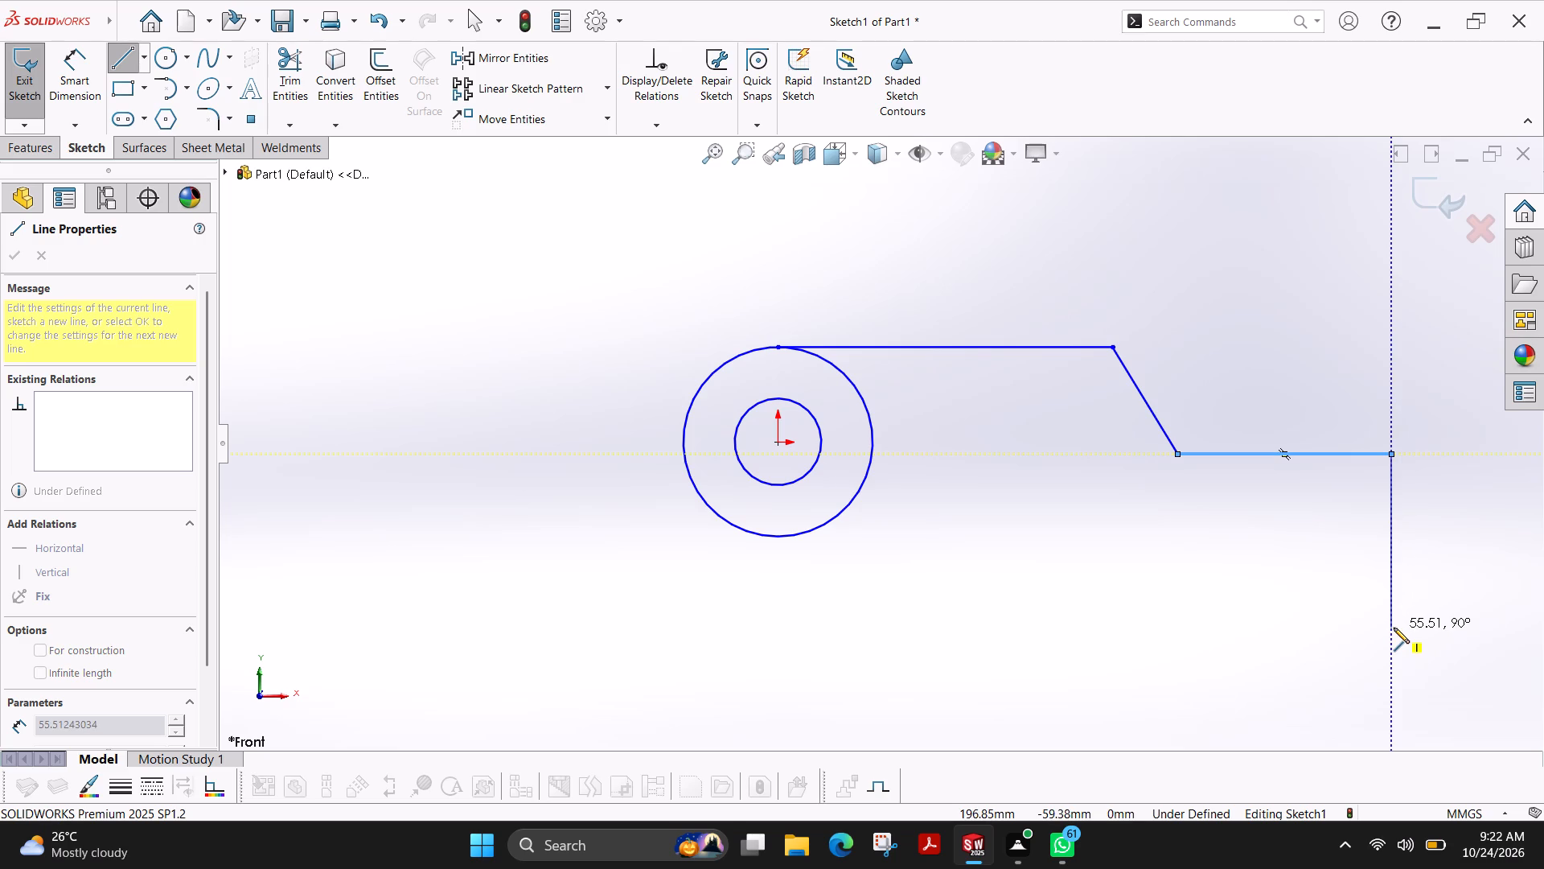
# Continue the outline about 56 mm down, about 65 mm back and a short vertical up, closing horizontally at the outer circle's bottom.
pyautogui.click(1394, 628)
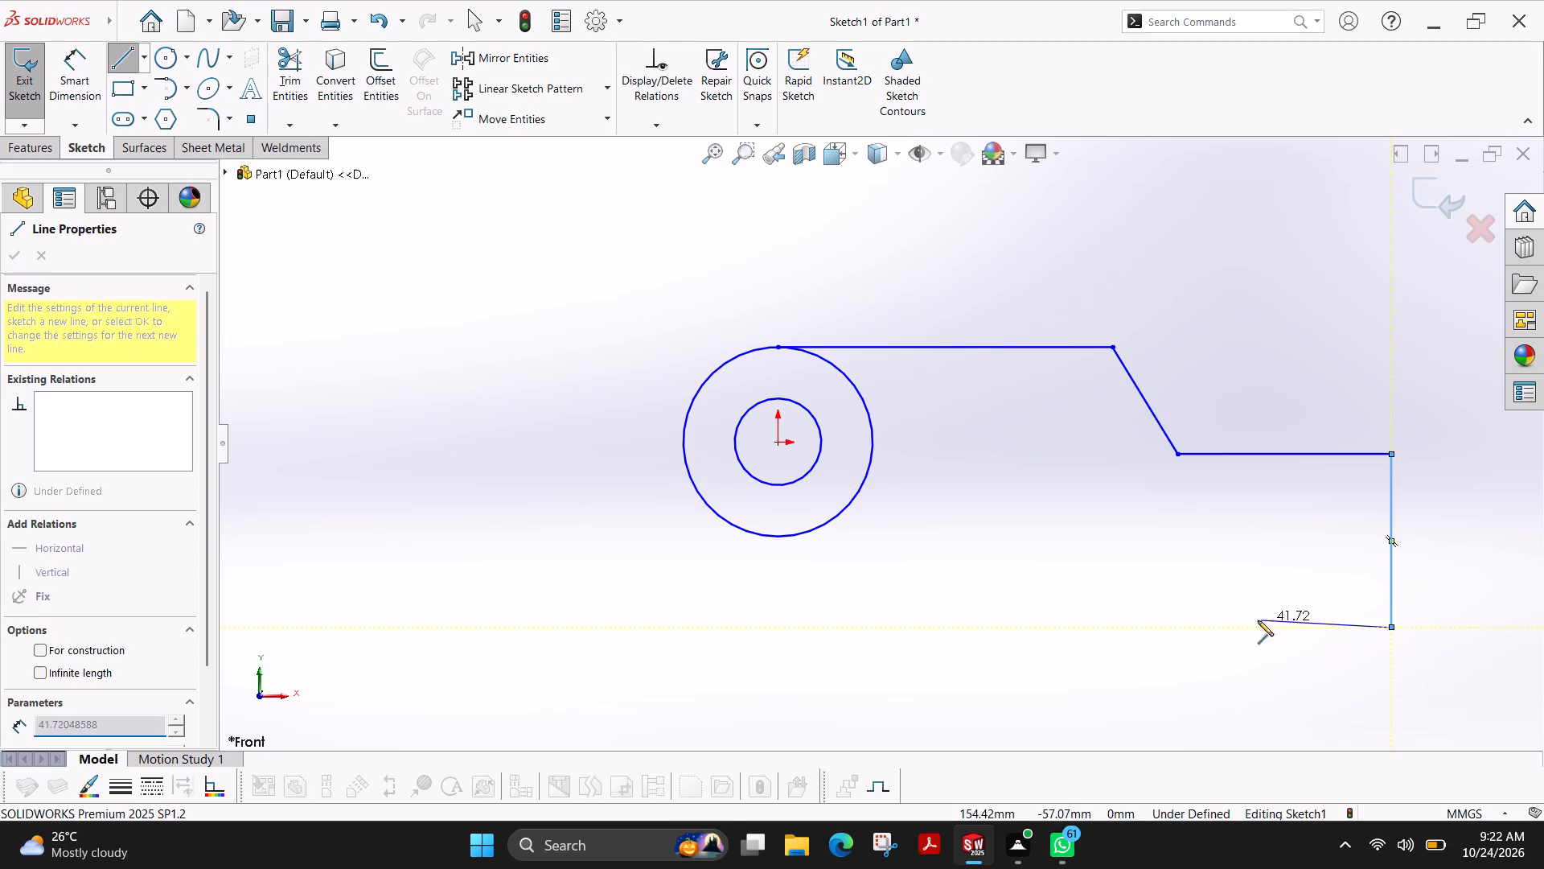
pyautogui.click(1185, 628)
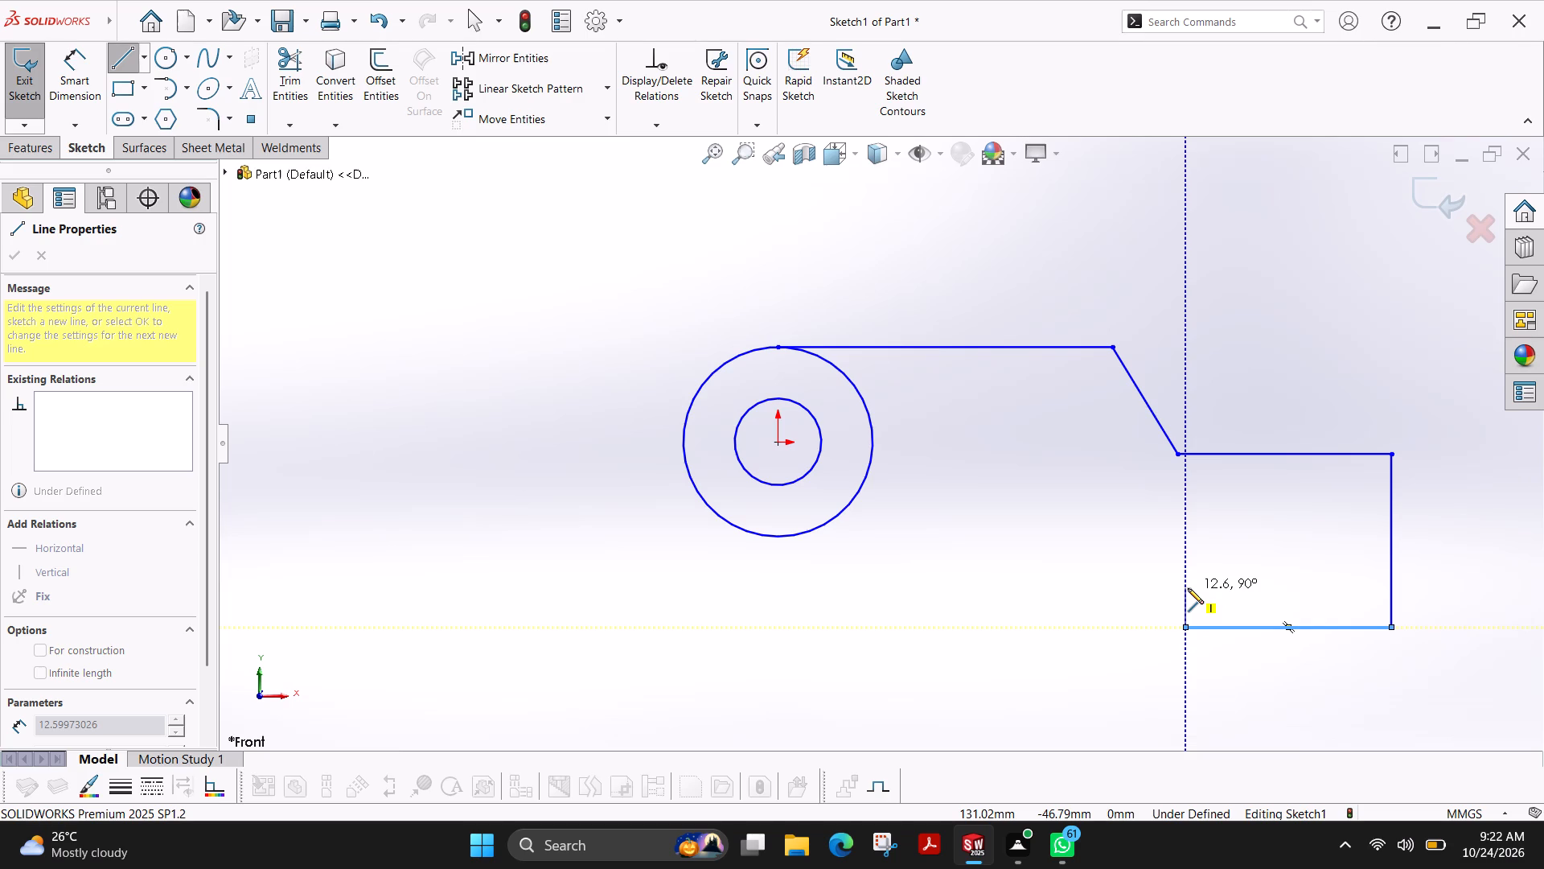
pyautogui.click(1181, 535)
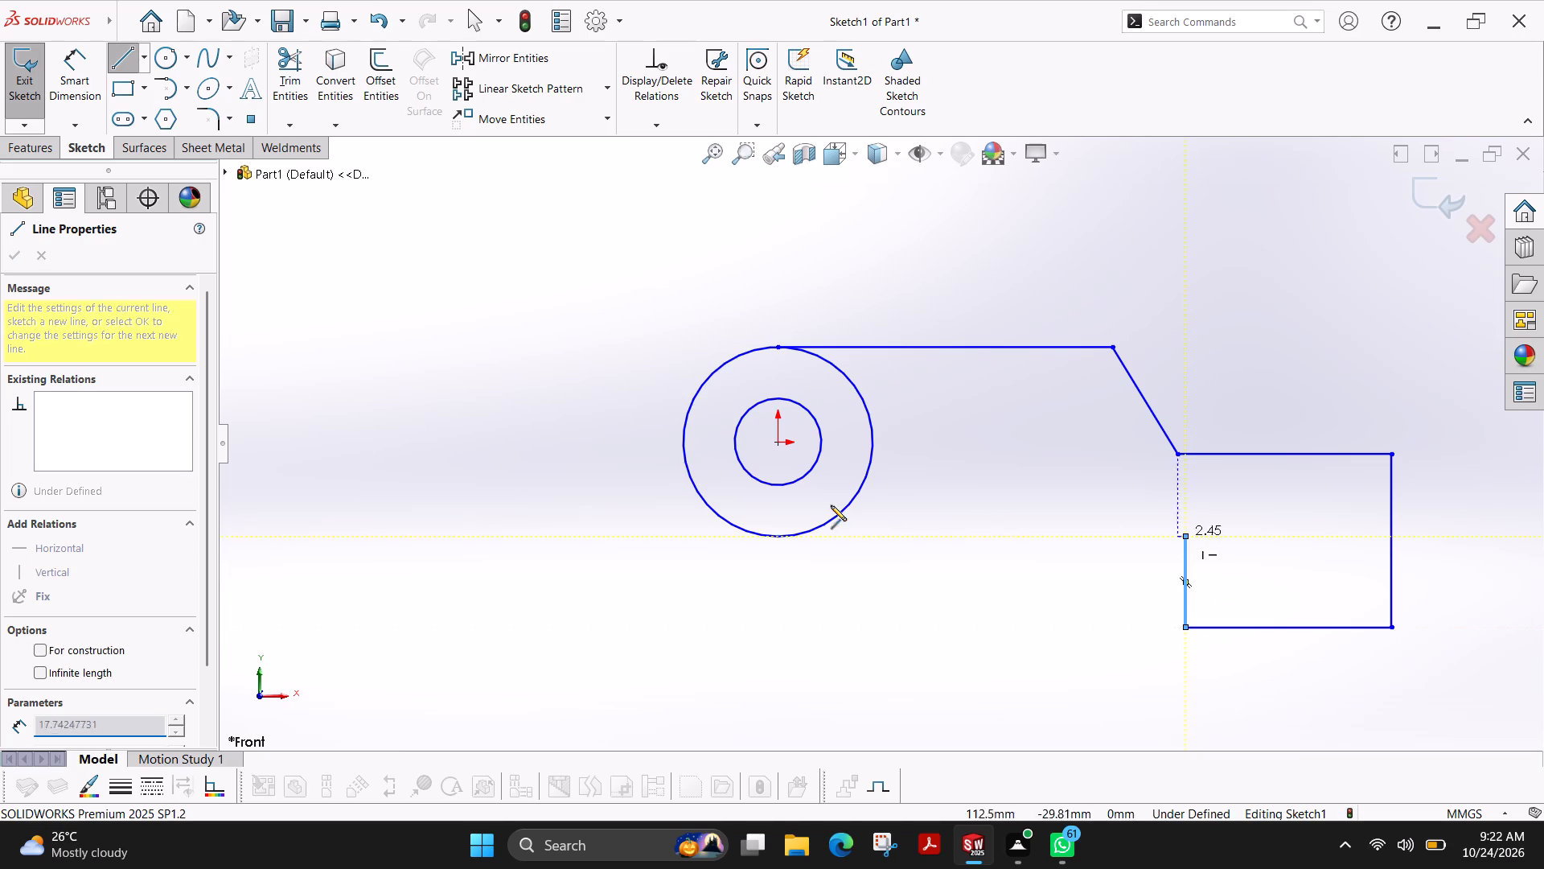
pyautogui.click(776, 536)
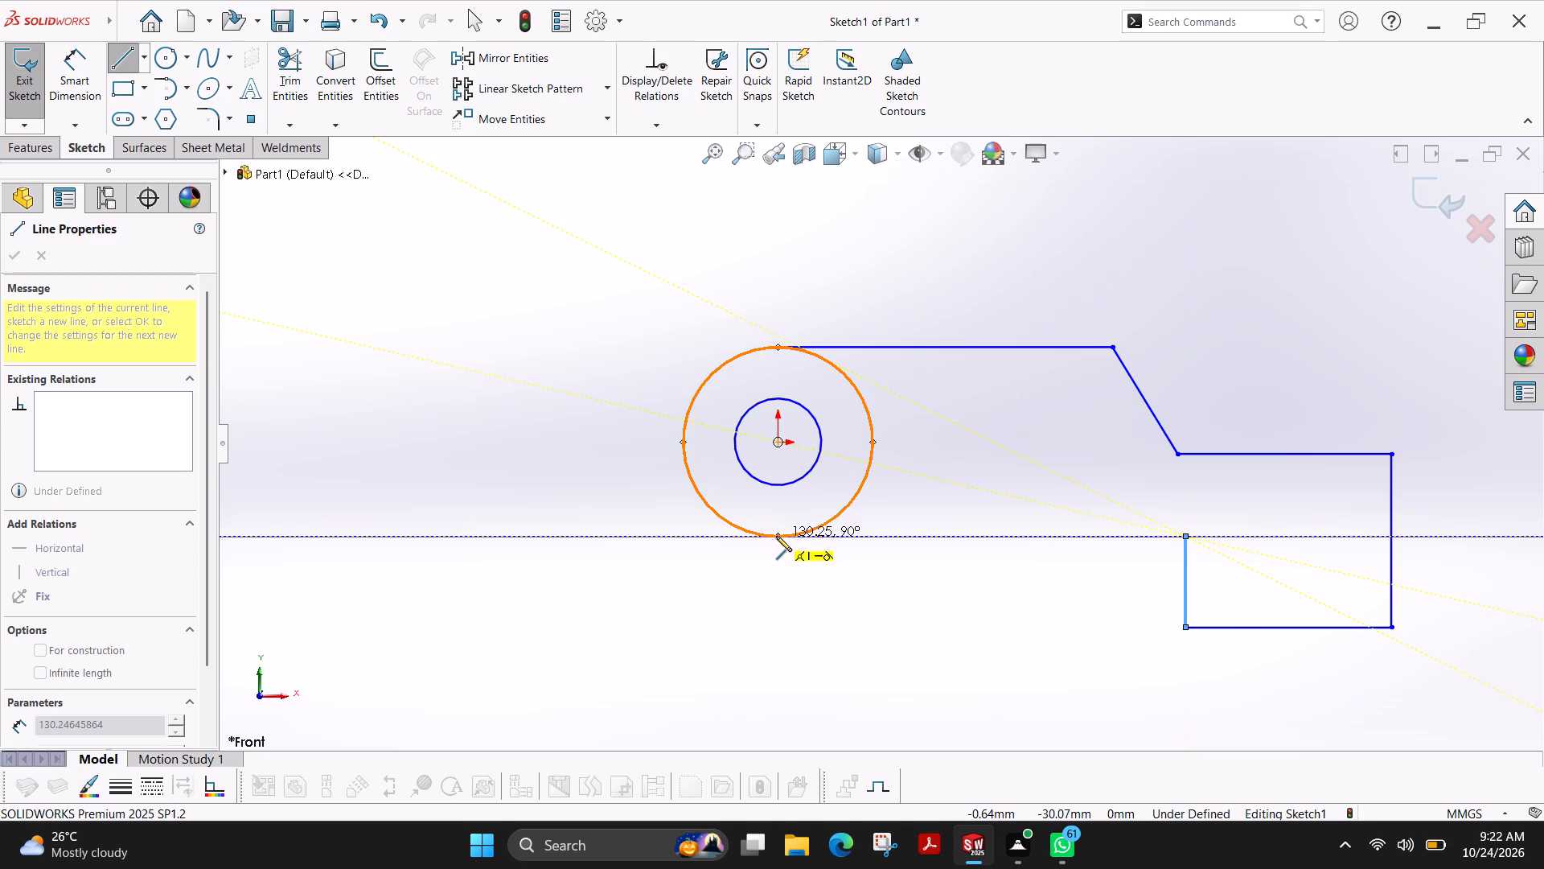
pyautogui.press('Escape')
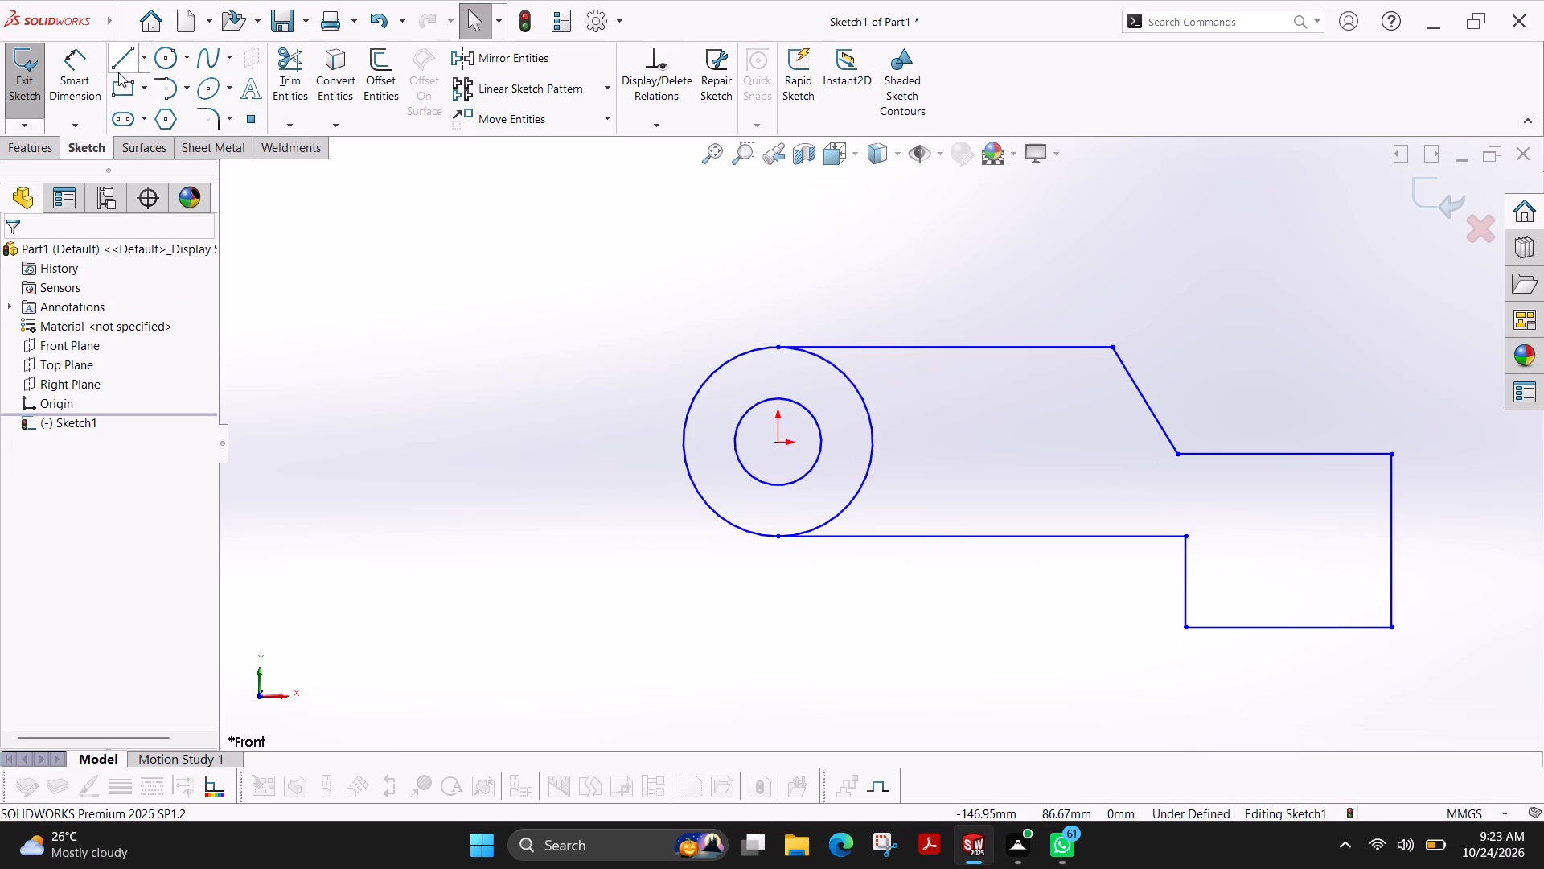
# Dimension the inner circle's diameter as 18 mm and the outer circle's diameter as 42 mm.
pyautogui.click(76, 89)
pyautogui.click(770, 484)
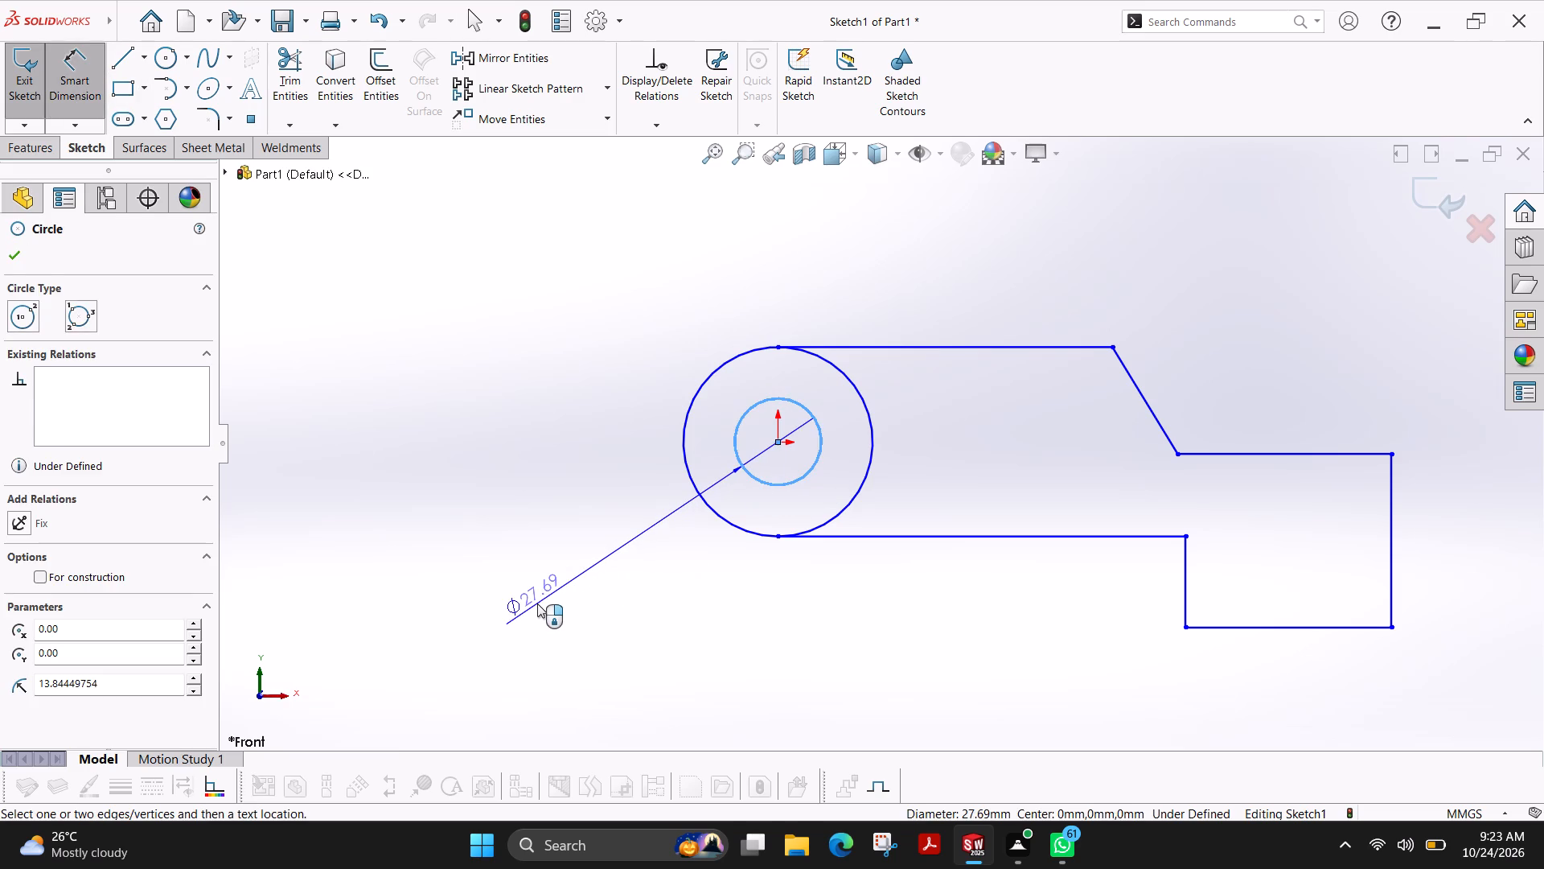
pyautogui.click(537, 603)
pyautogui.write('18')
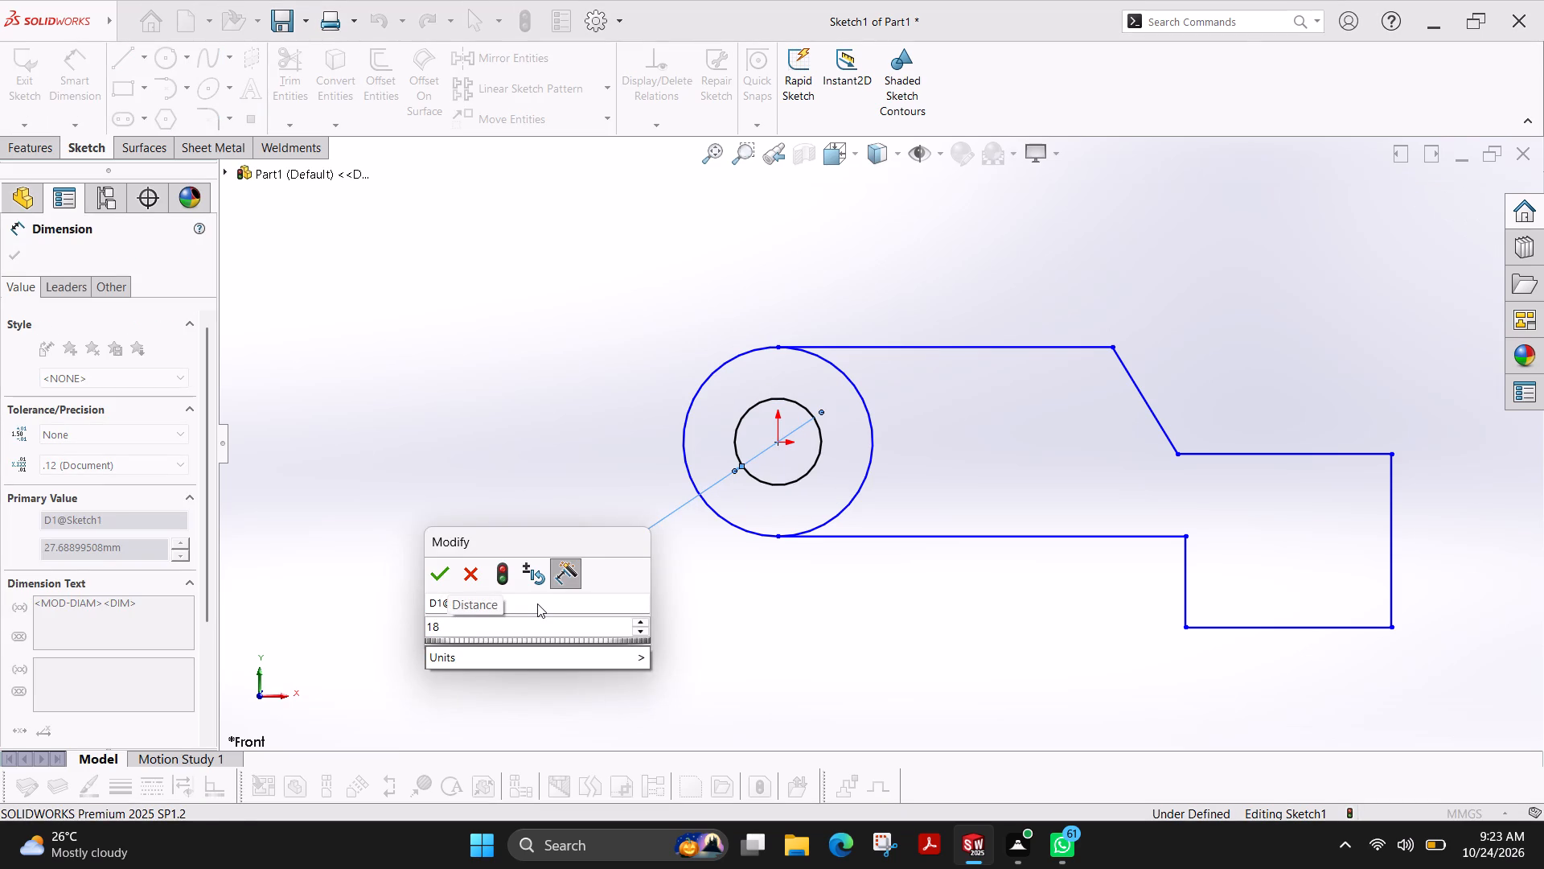
pyautogui.press('Return')
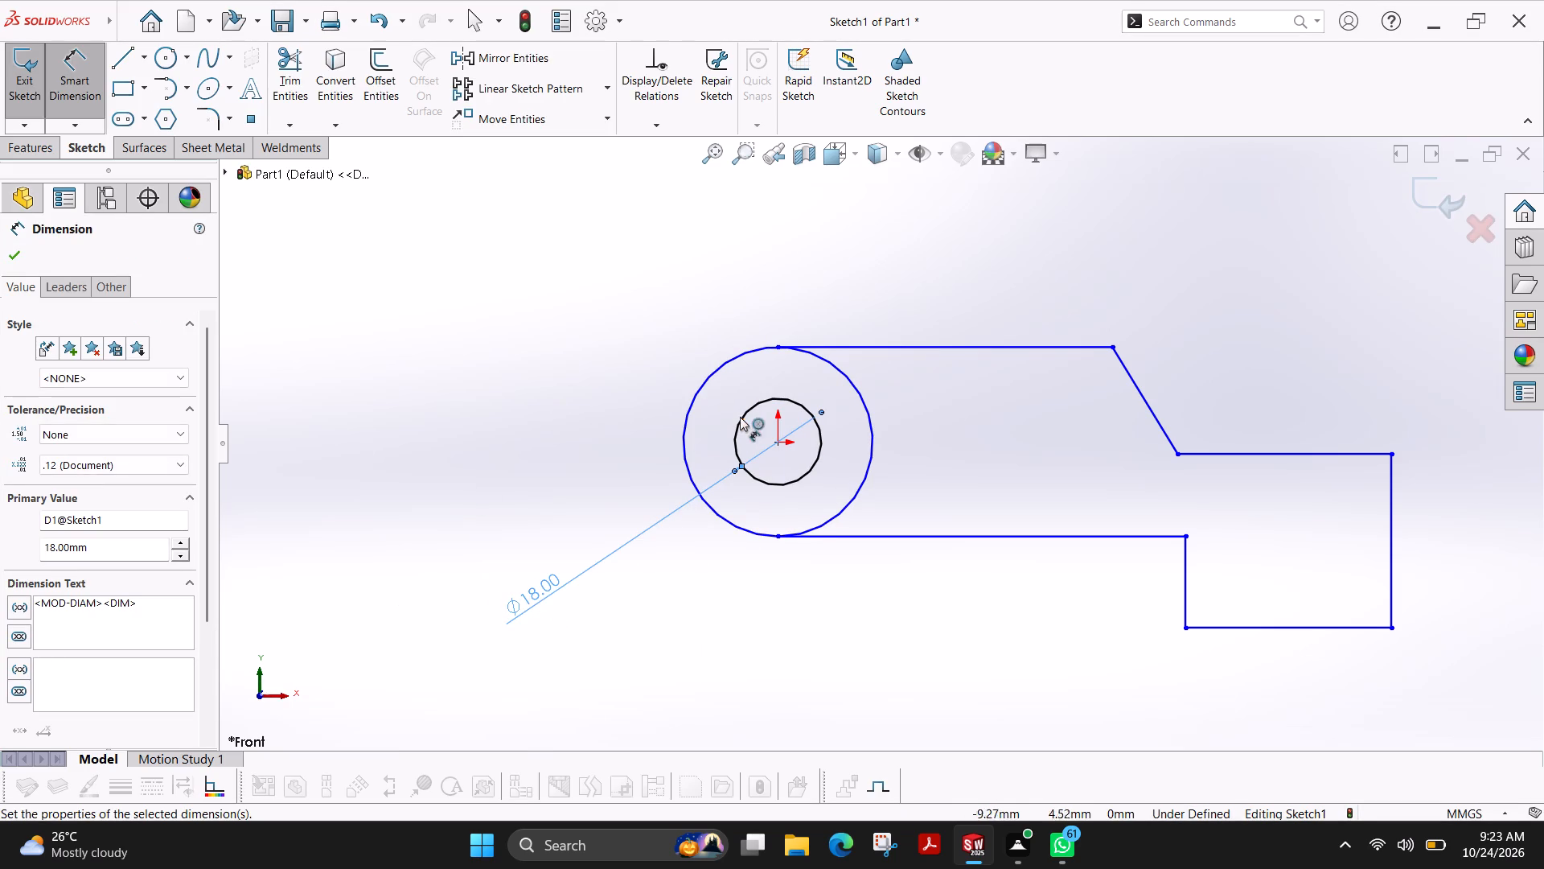
pyautogui.click(704, 381)
pyautogui.click(523, 304)
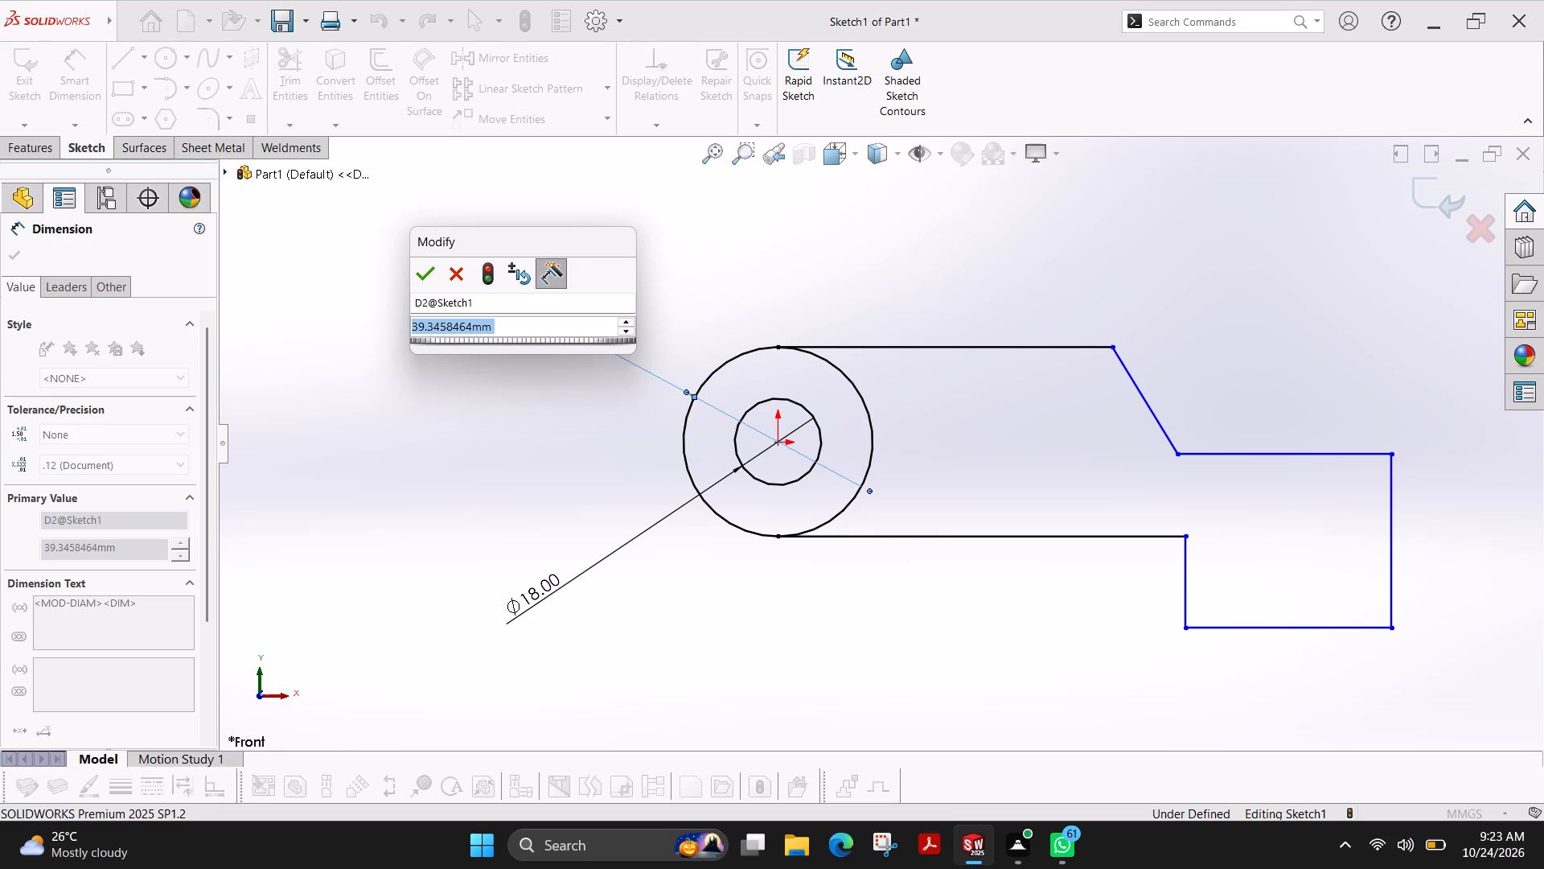
pyautogui.write('42')
pyautogui.press('Return')
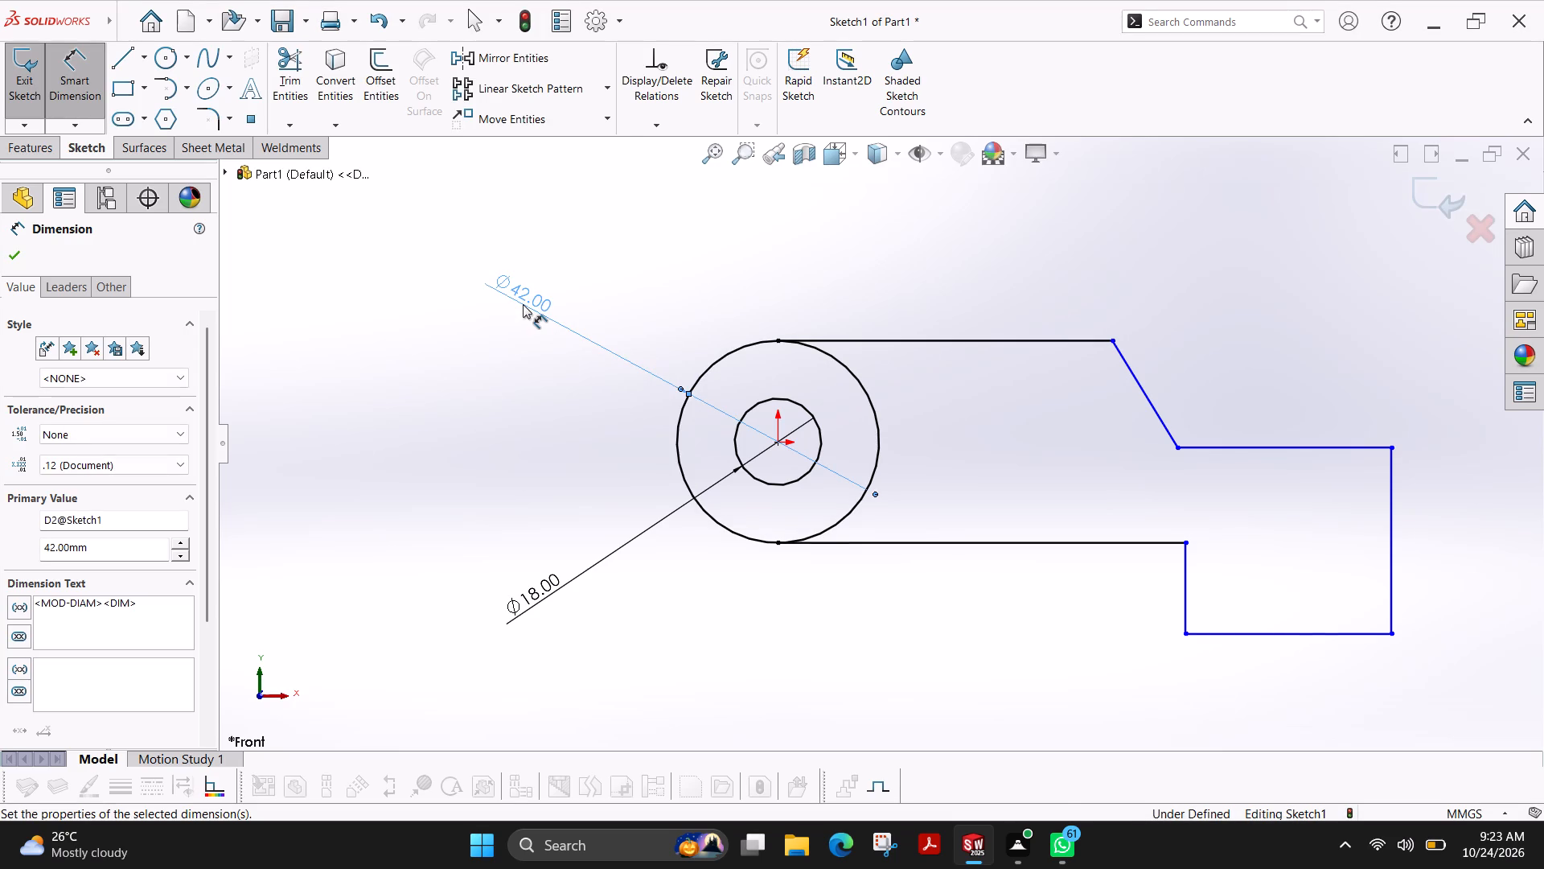
# Dimension the horizontal distance from the circle centre to the end of the arm's upper edge as 50 mm.
pyautogui.click(778, 440)
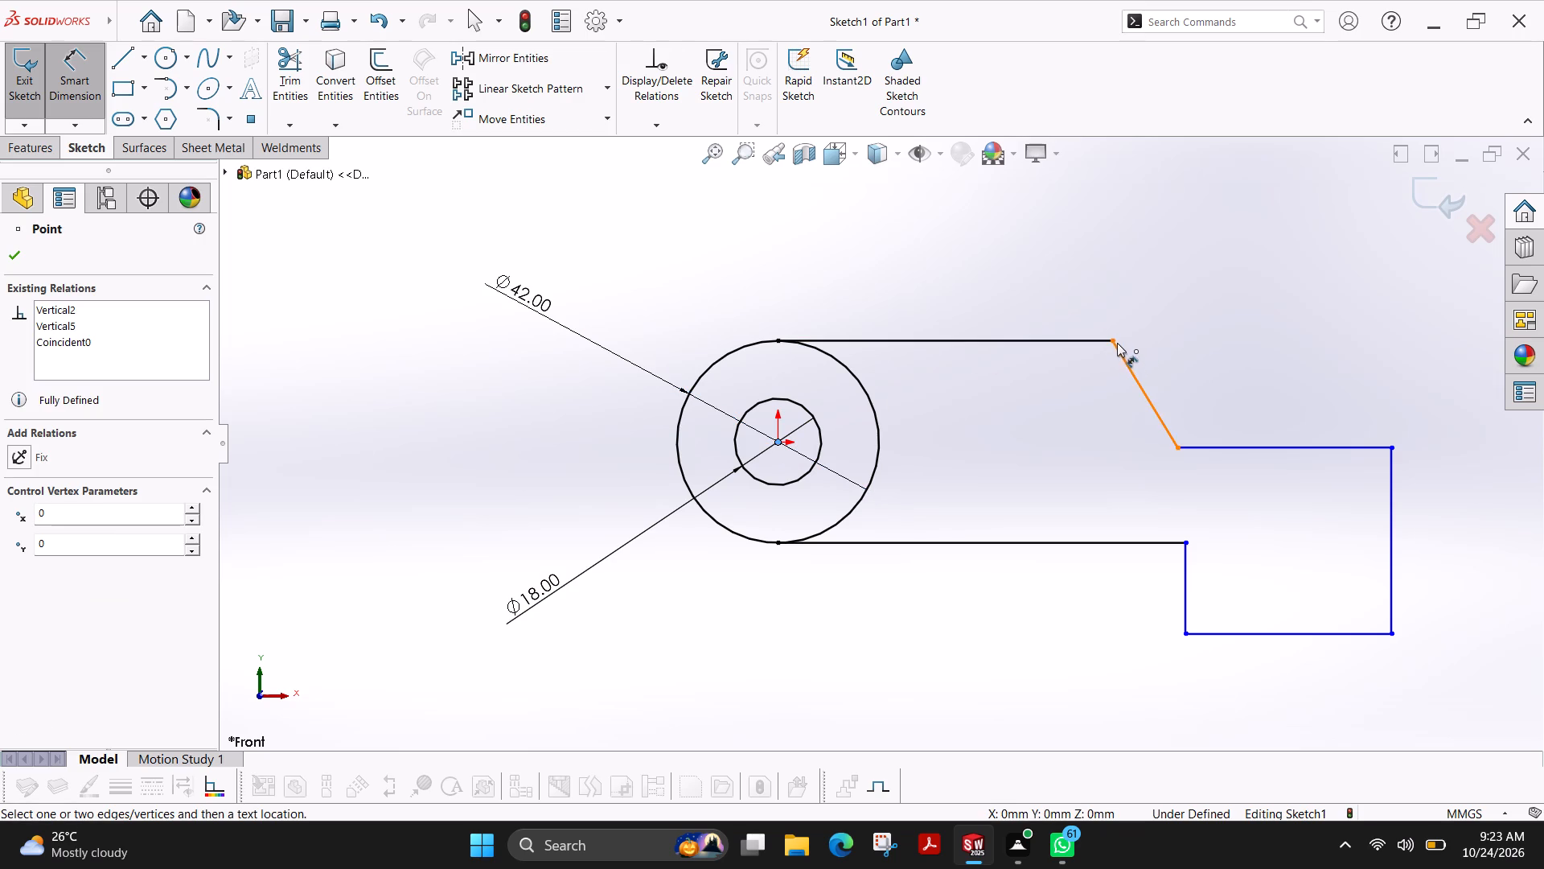
pyautogui.click(1115, 341)
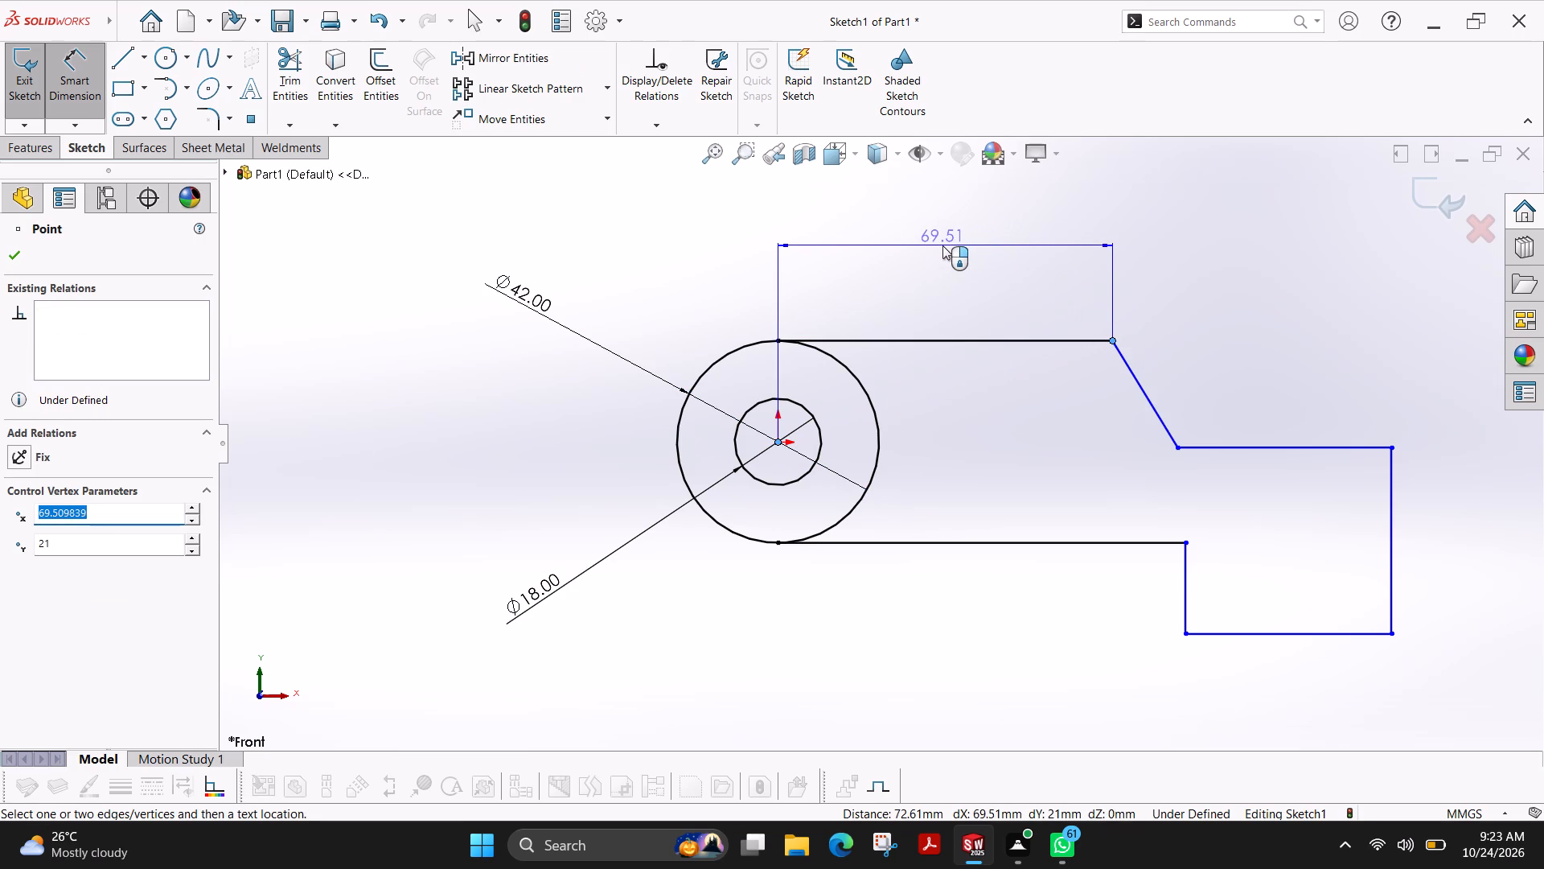
pyautogui.click(942, 245)
pyautogui.write('50')
pyautogui.press('Return')
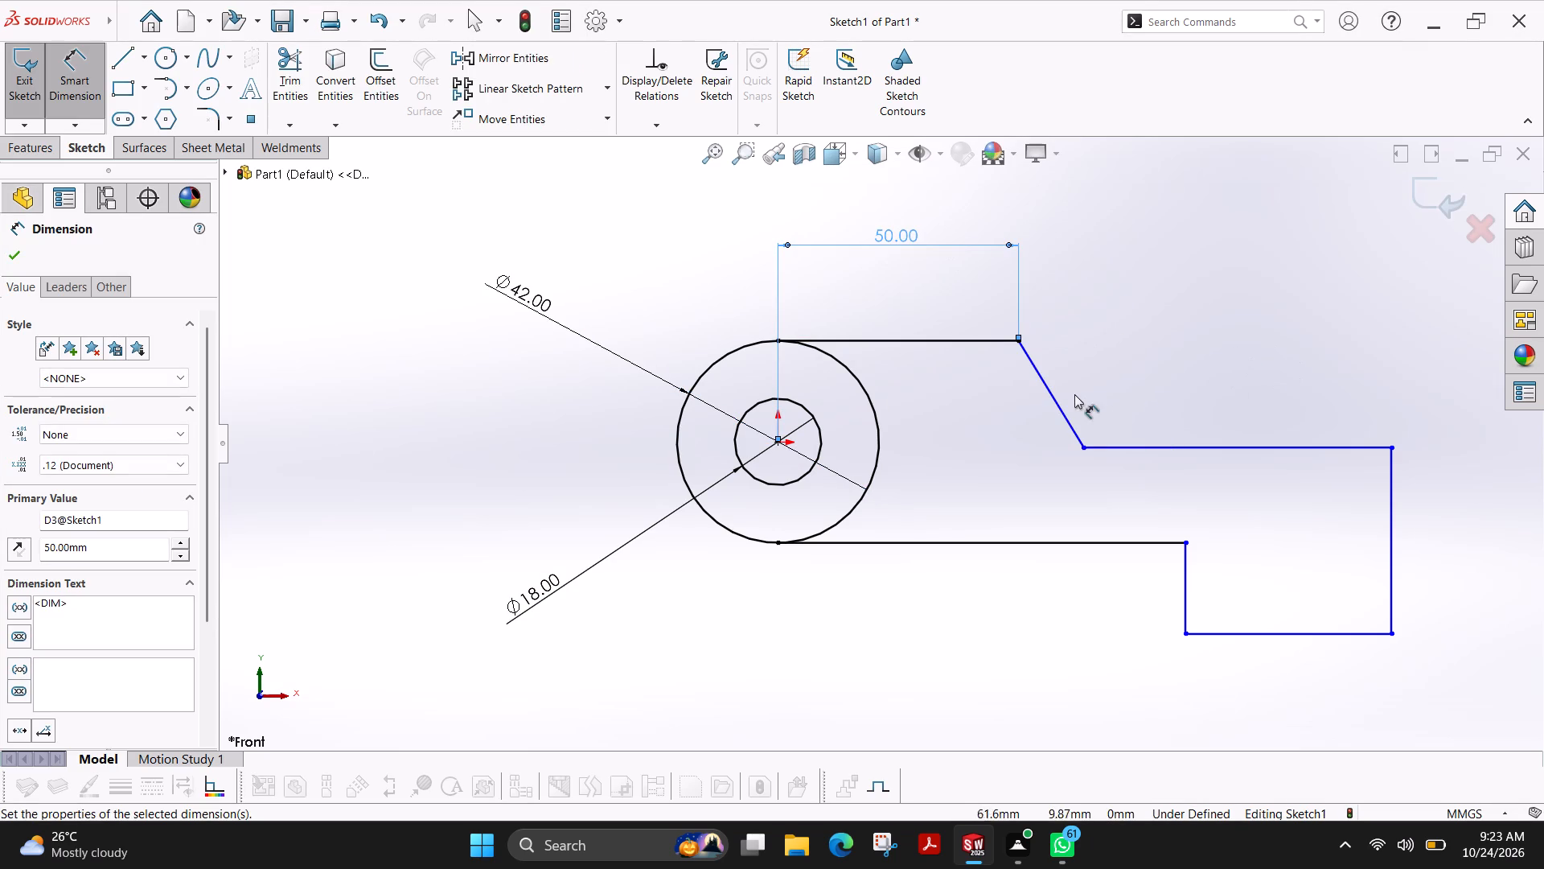
# Dimension the angle between the arm's upper edge and the sloping line as 55 degrees.
pyautogui.click(1049, 393)
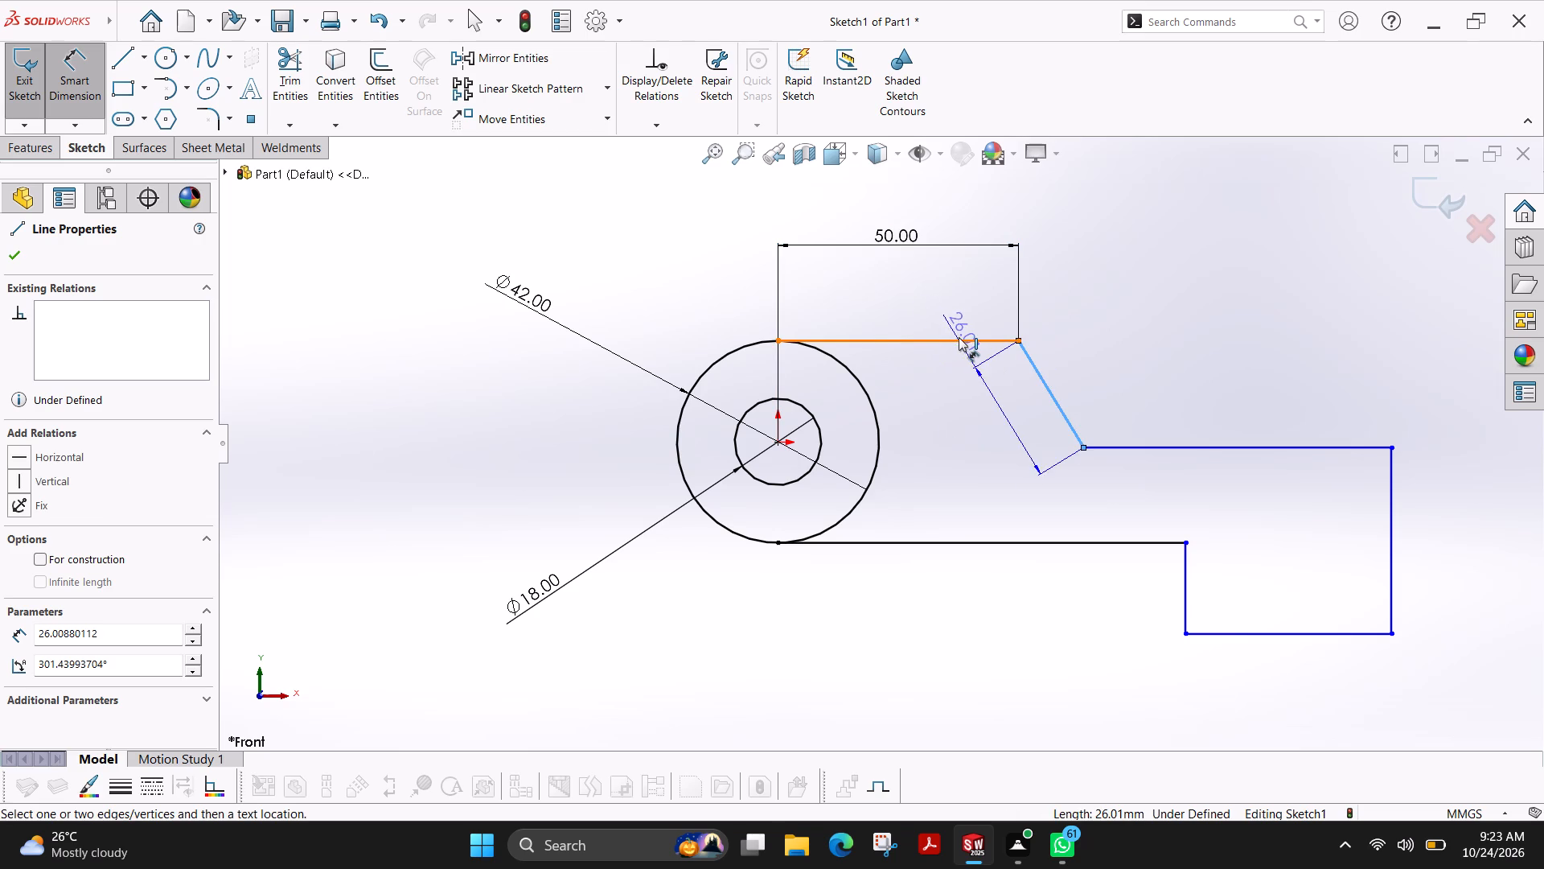
pyautogui.click(962, 337)
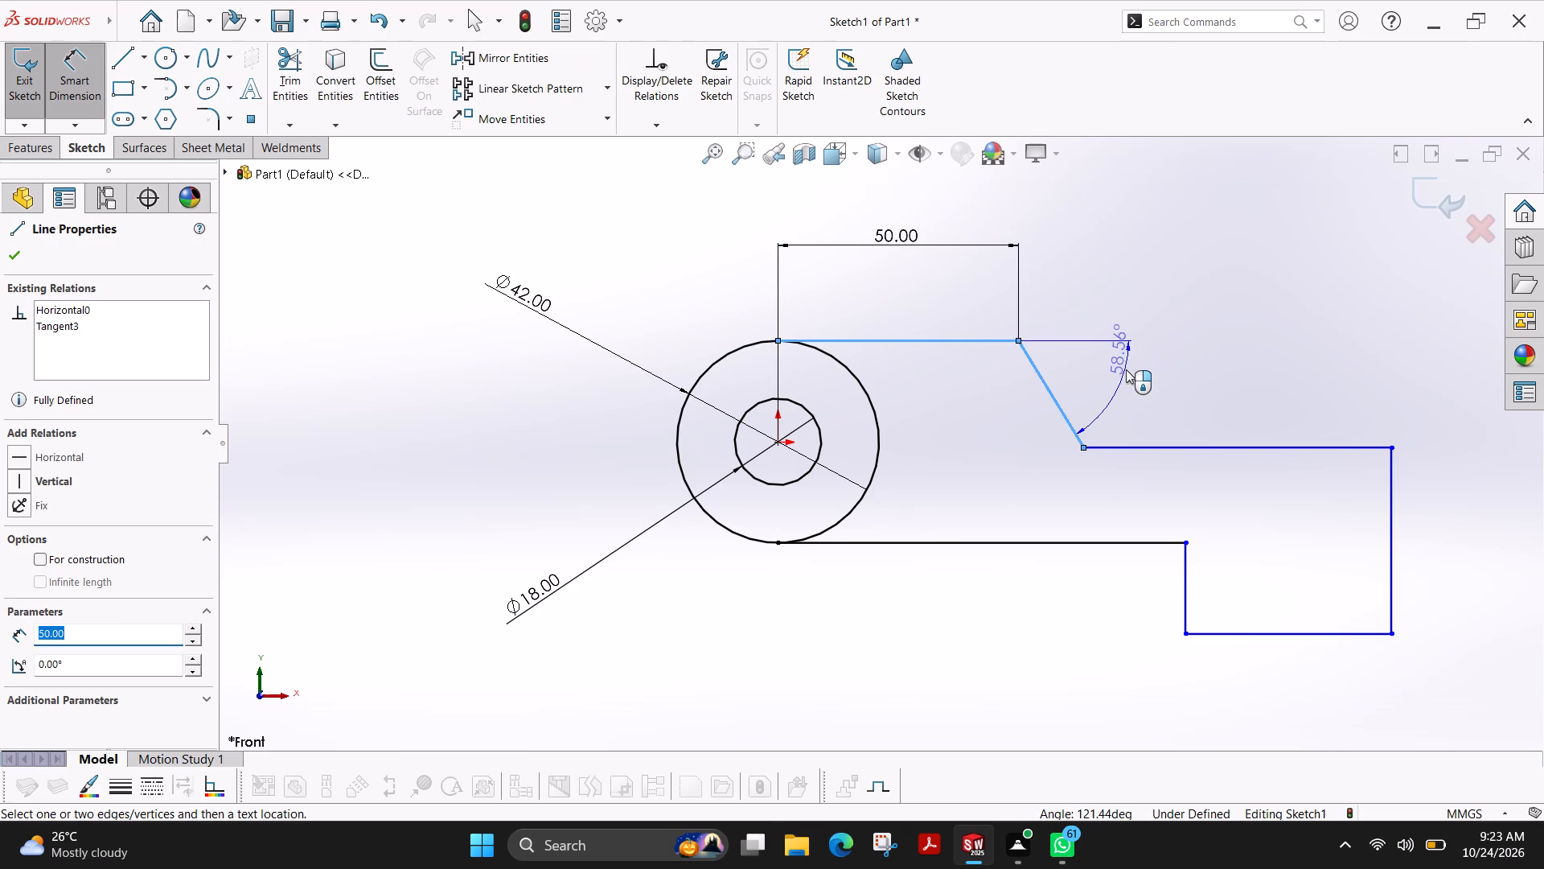
pyautogui.click(1127, 374)
pyautogui.write('55')
pyautogui.press('Return')
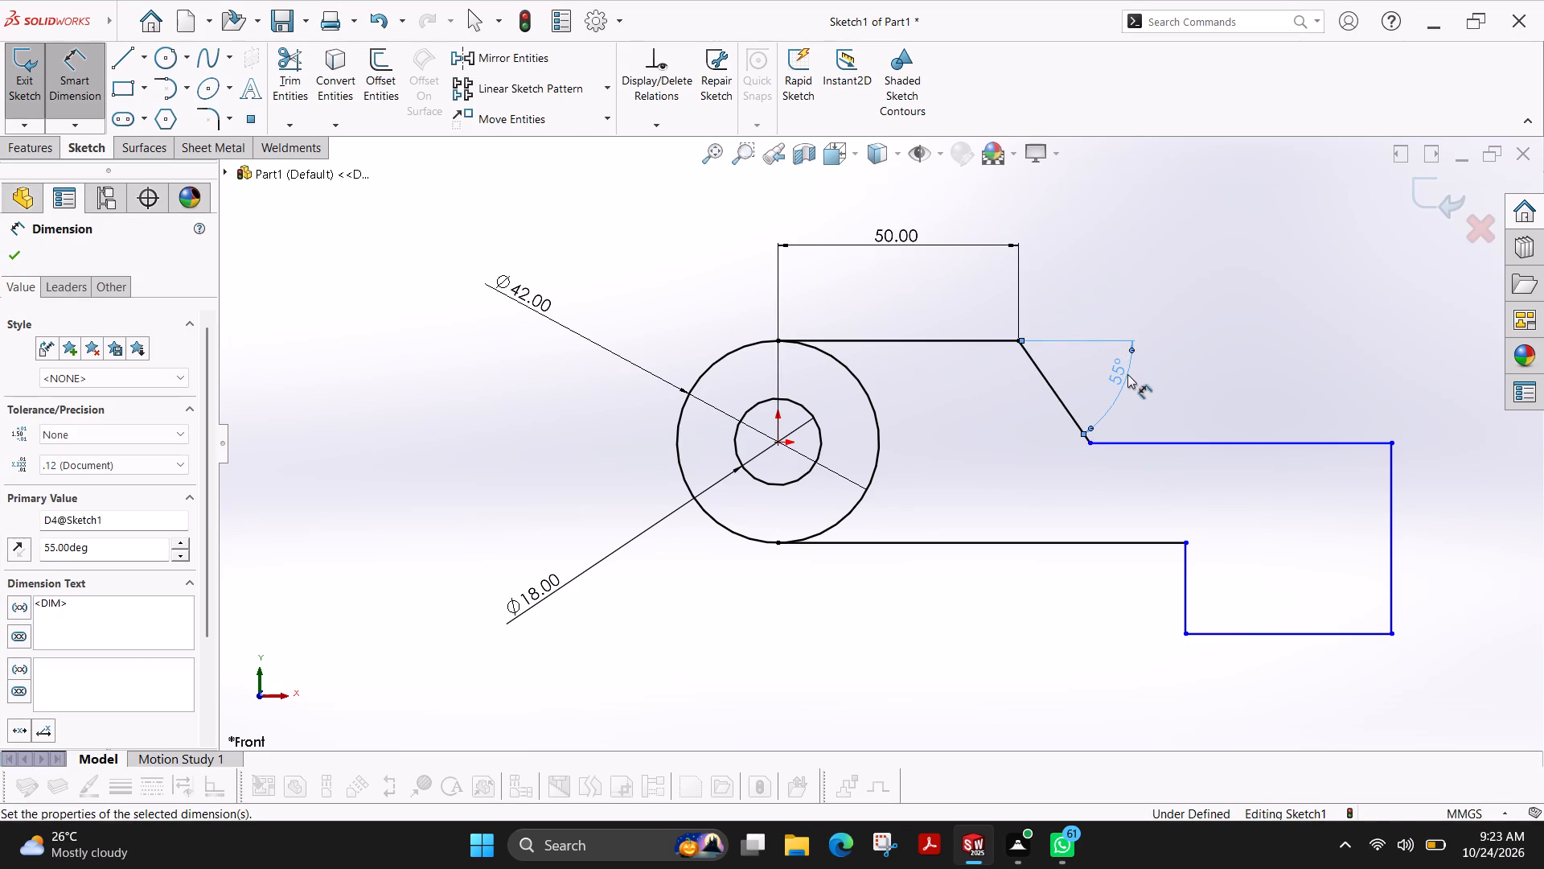
# Dimension the vertical distance between the end block's upper and lower horizontal edges as 32 mm.
pyautogui.click(1357, 443)
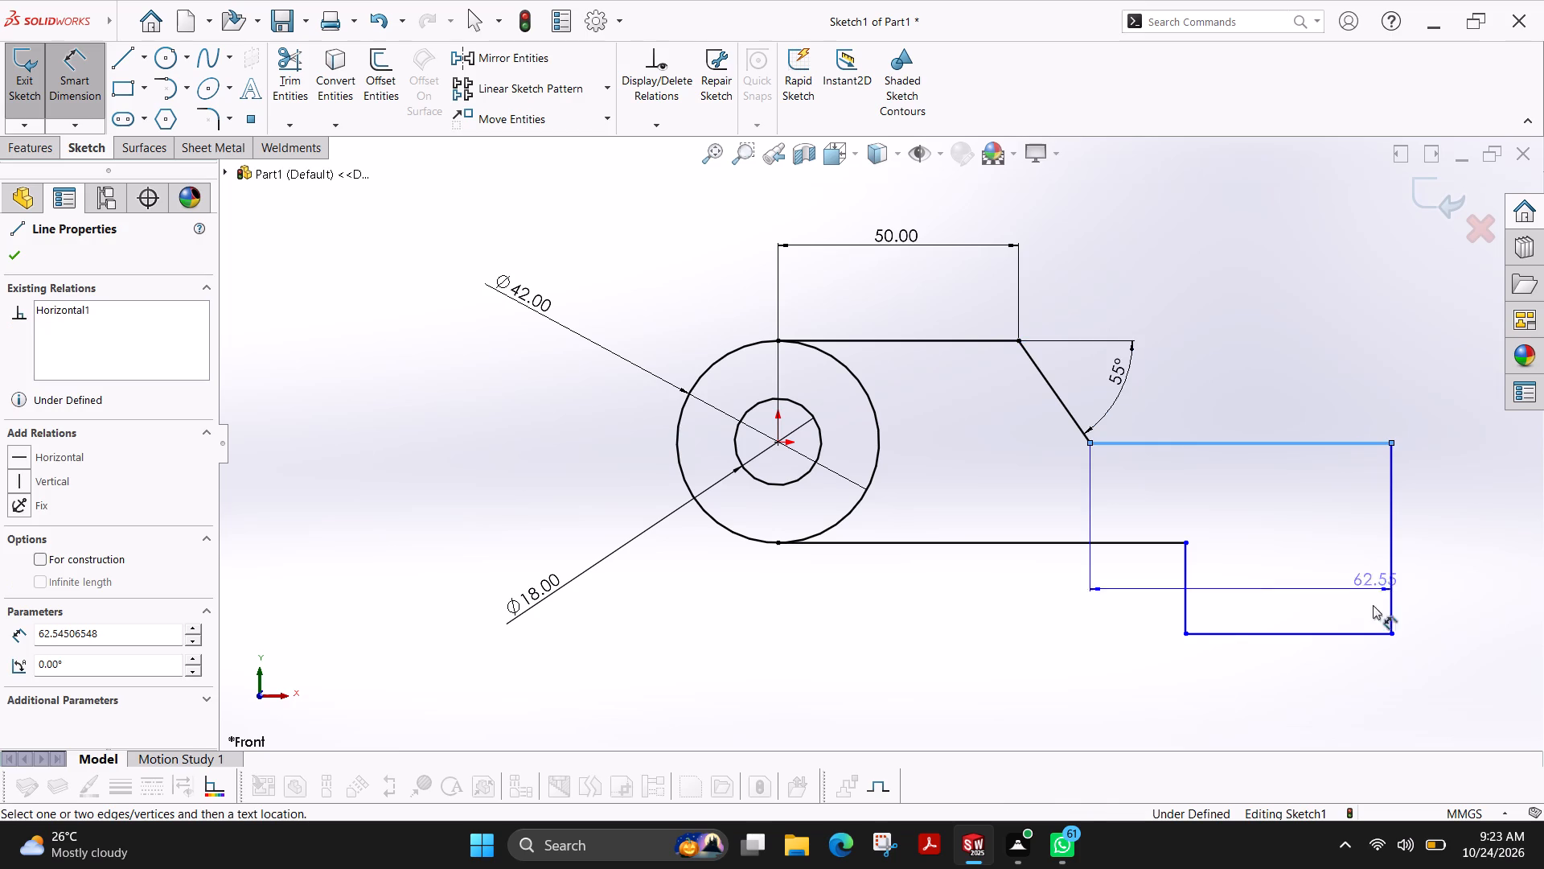
pyautogui.click(1337, 636)
pyautogui.click(1467, 530)
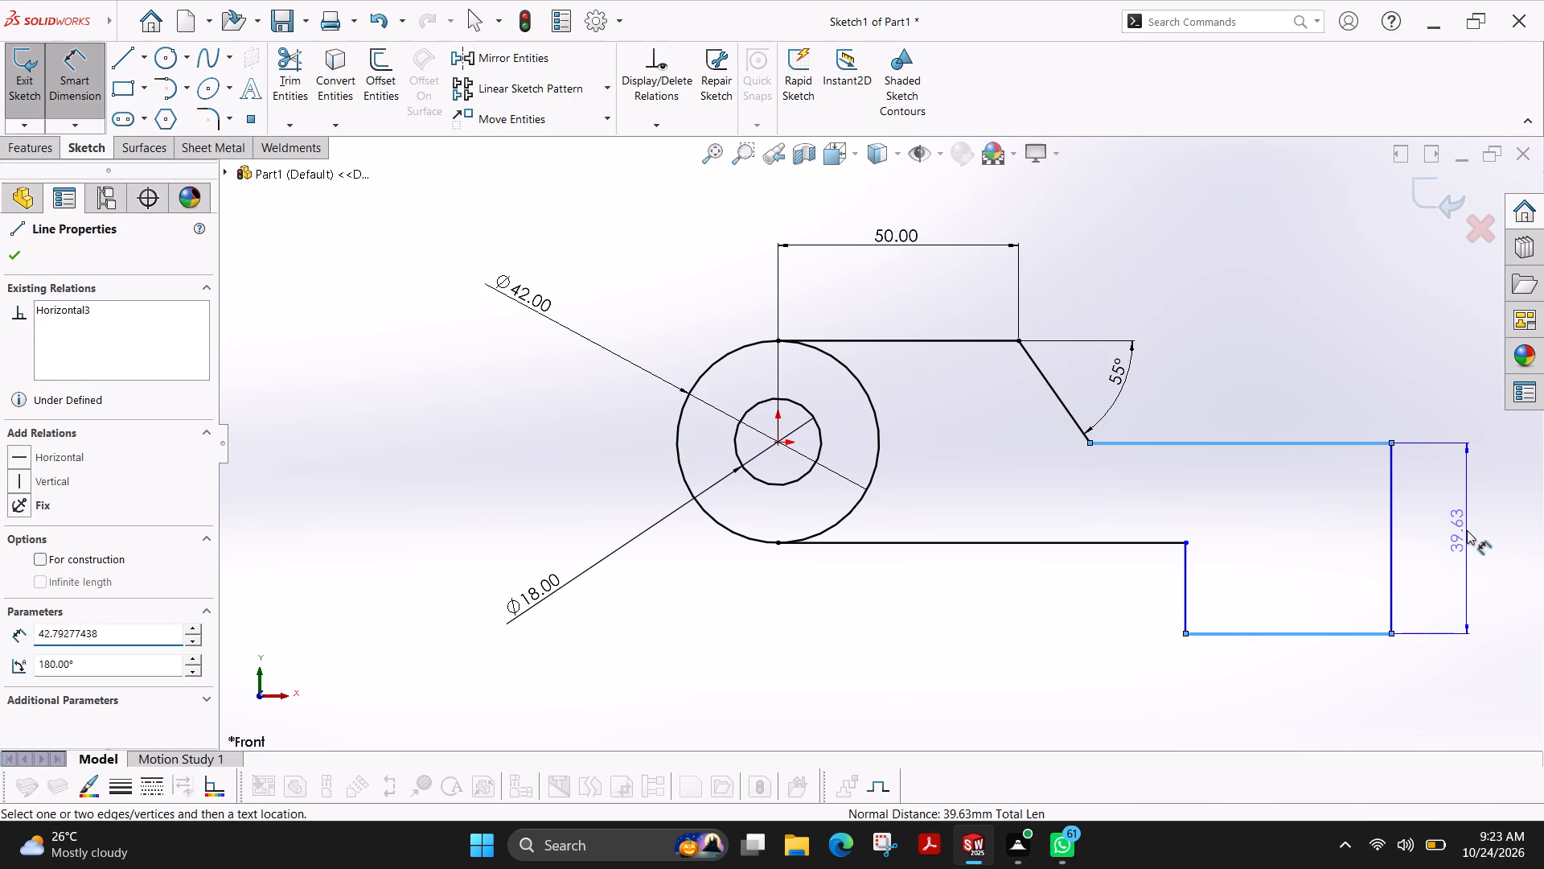
pyautogui.write('32')
pyautogui.press('Return')
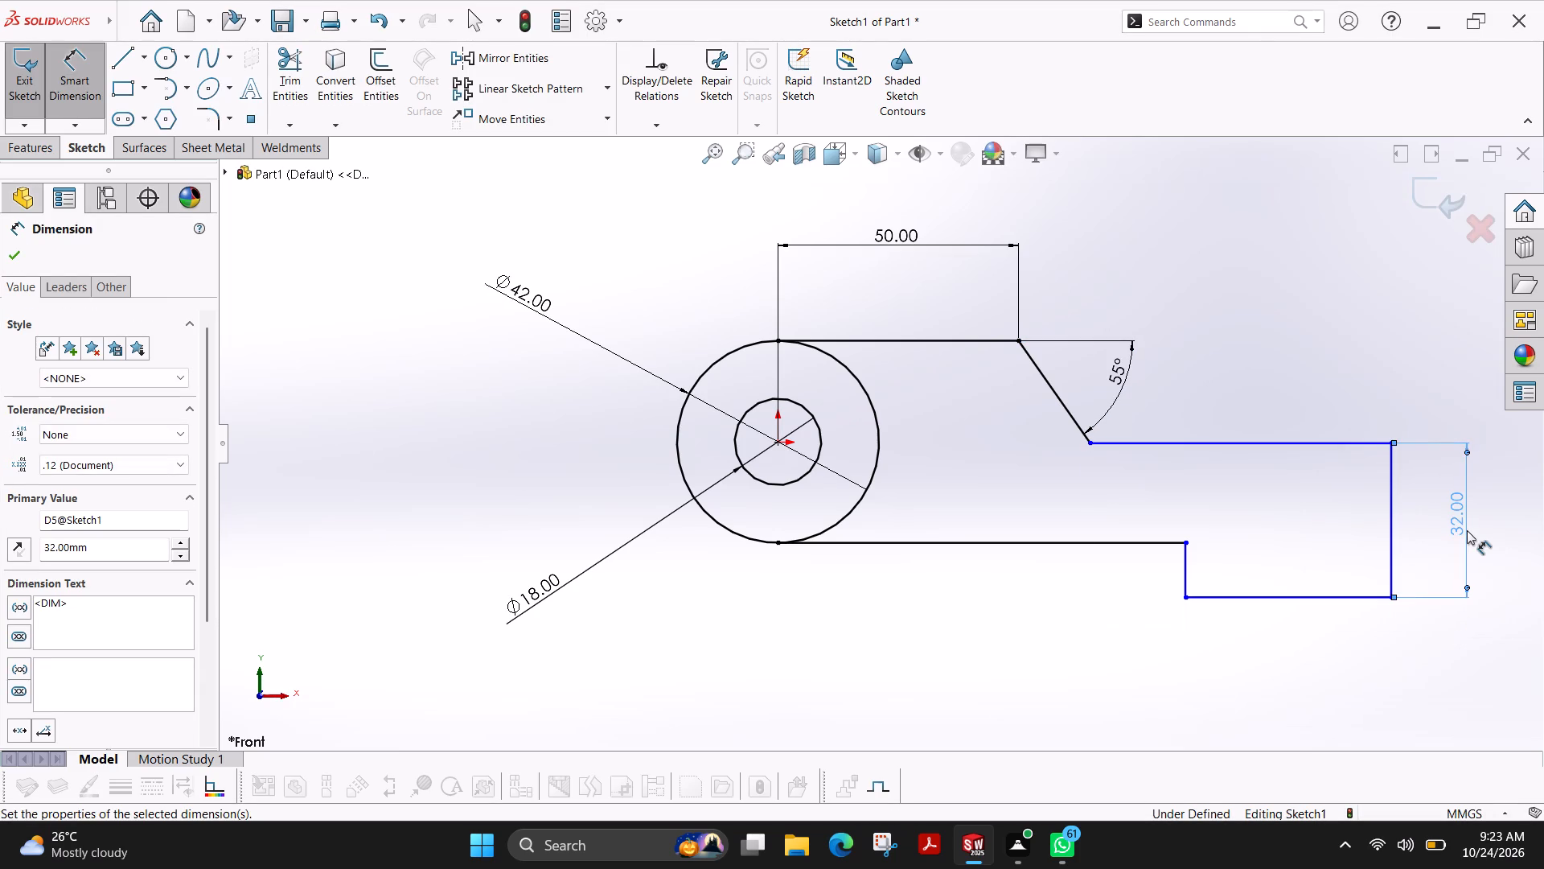
# Dimension the length of the end block's lower edge as 45 mm.
pyautogui.click(1301, 598)
pyautogui.click(1300, 646)
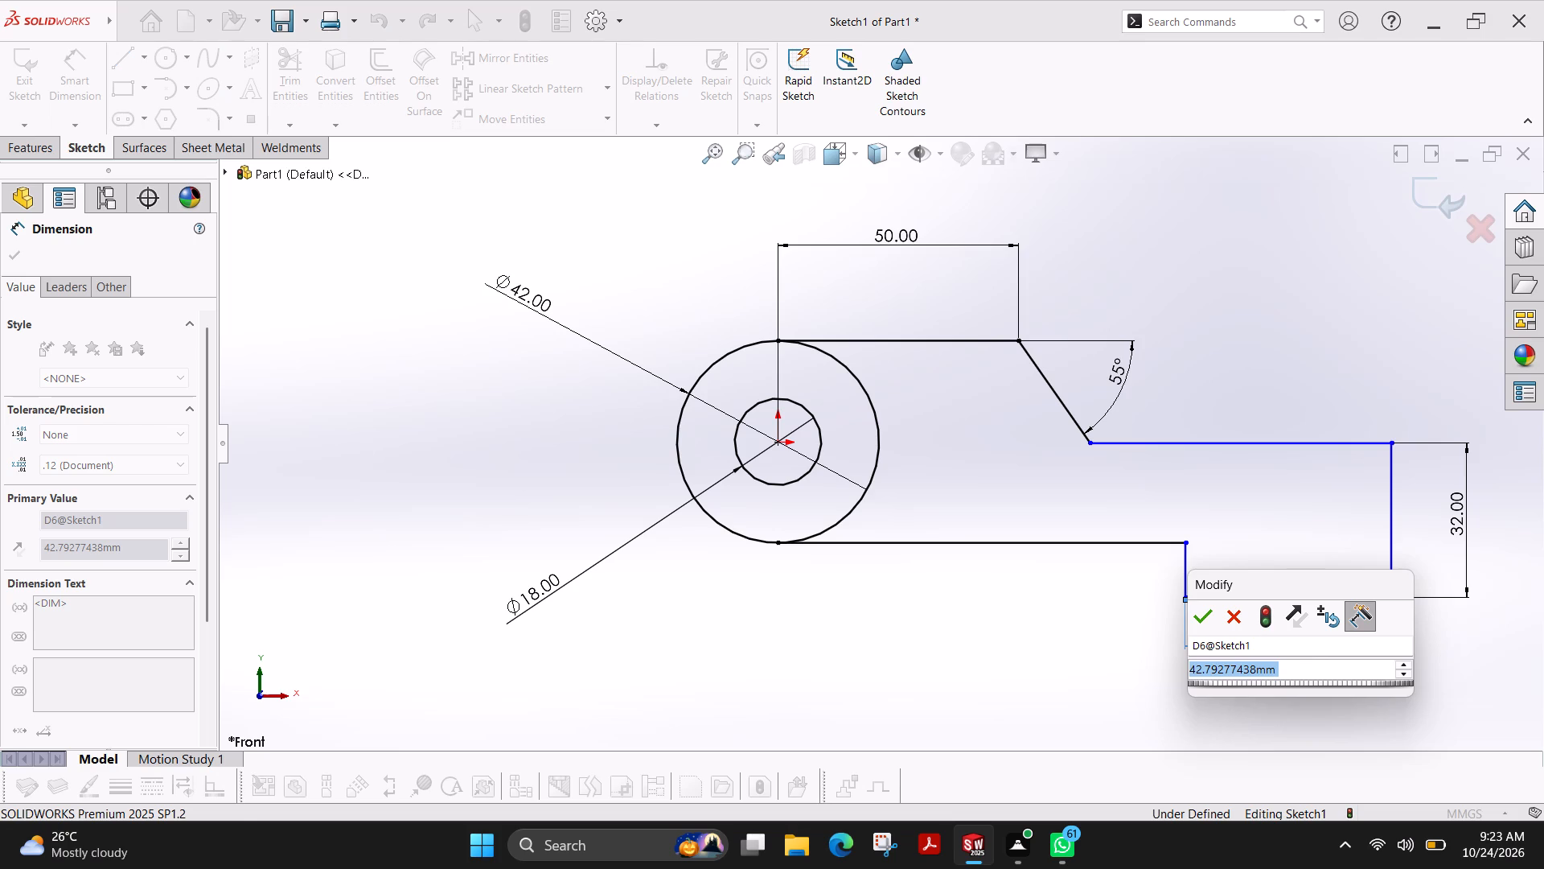
pyautogui.write('45')
pyautogui.press('Return')
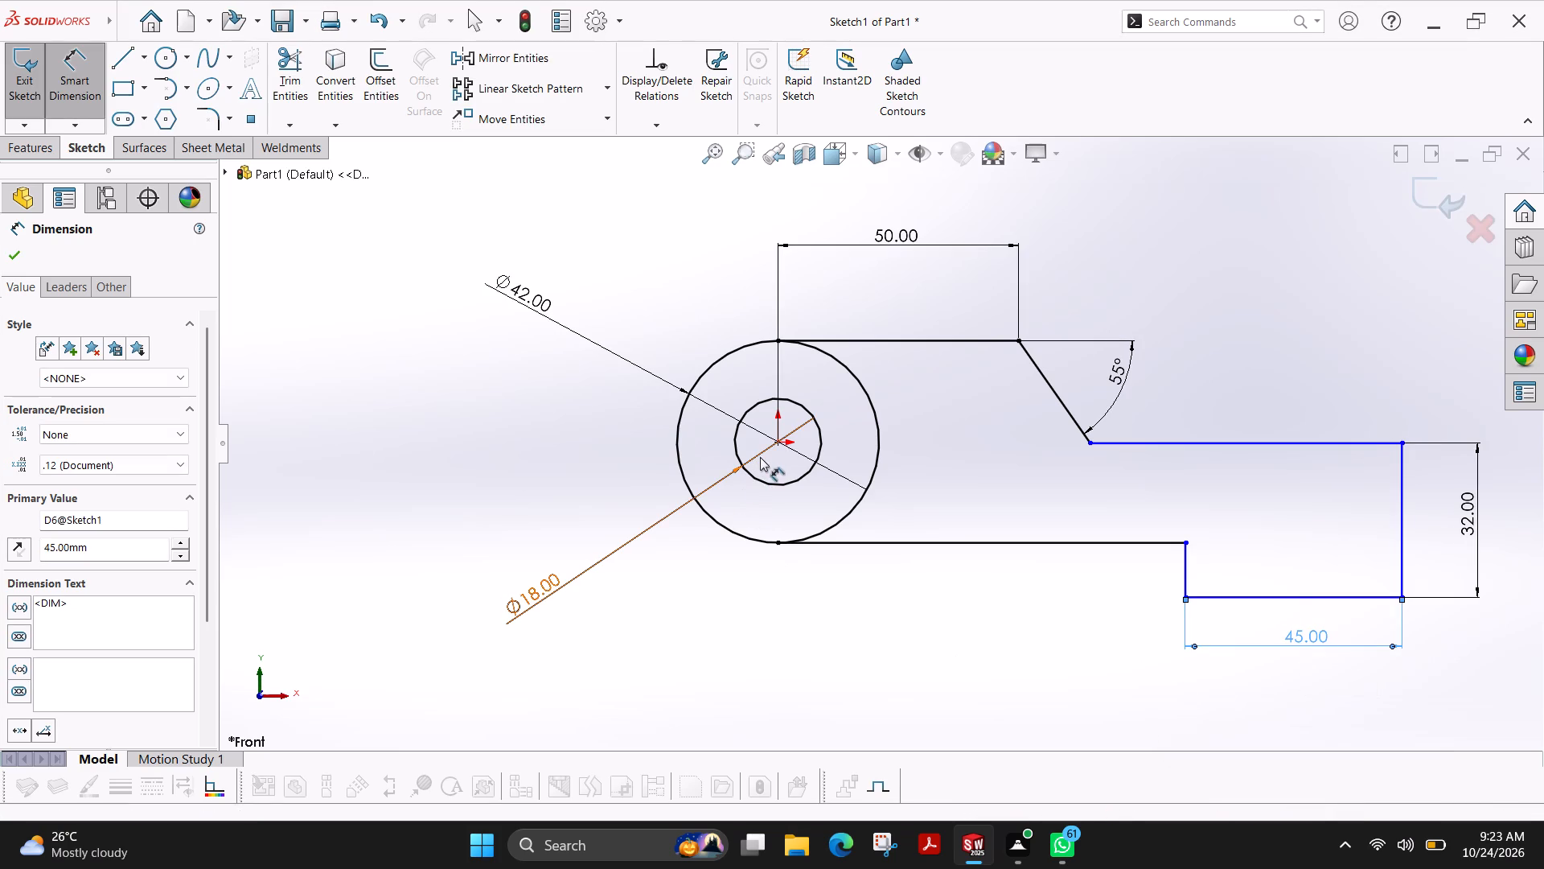
# Dimension the horizontal distance from the circle centre to the end block's outer vertical edge as 110 mm.
pyautogui.click(776, 442)
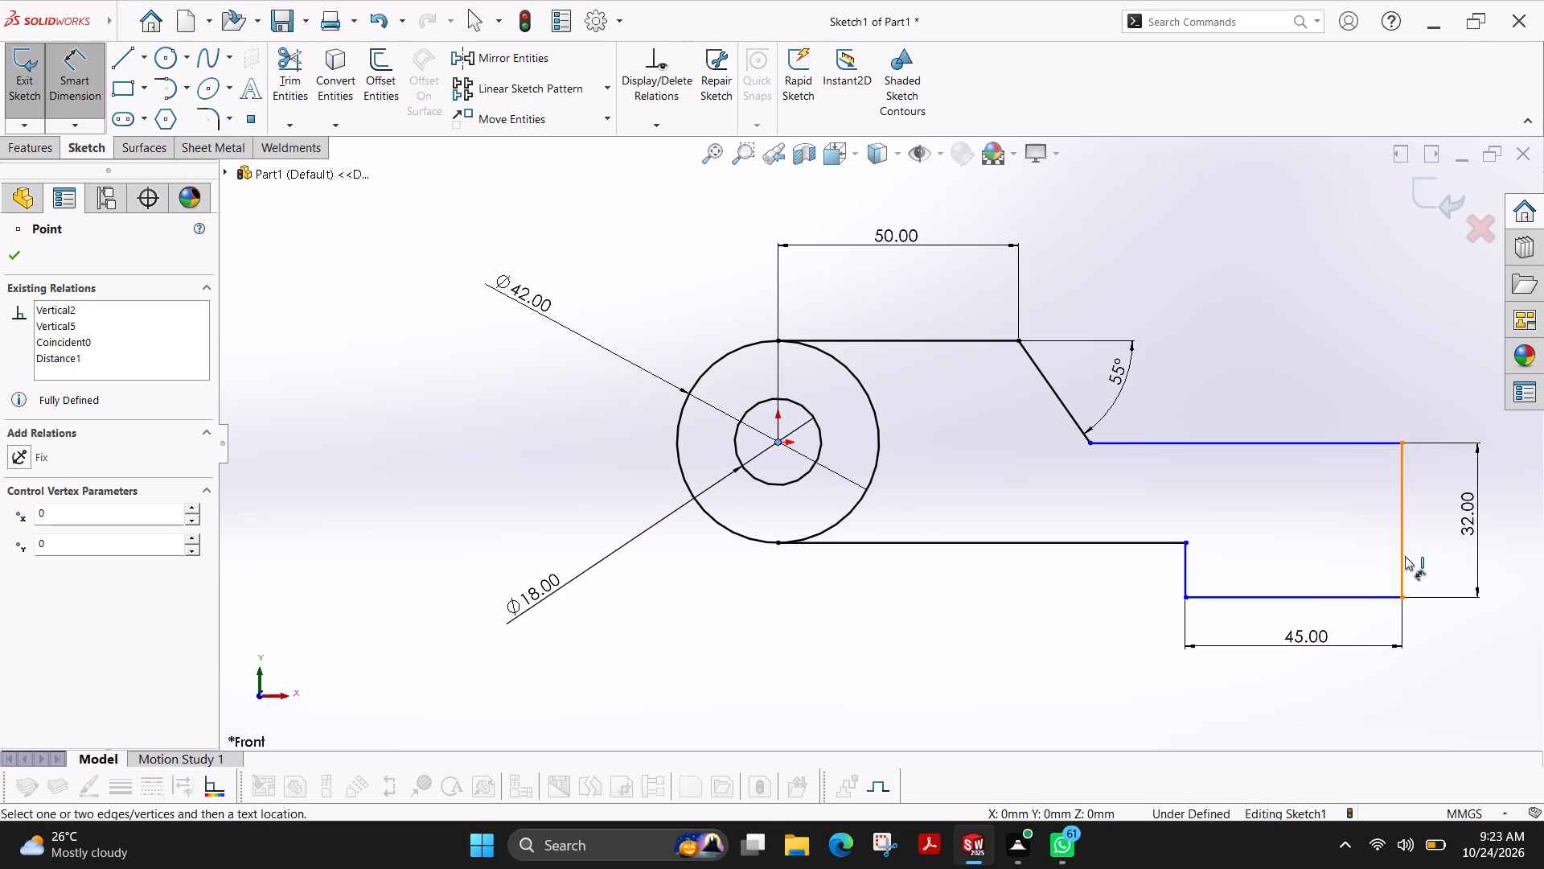
pyautogui.click(1399, 552)
pyautogui.click(1092, 728)
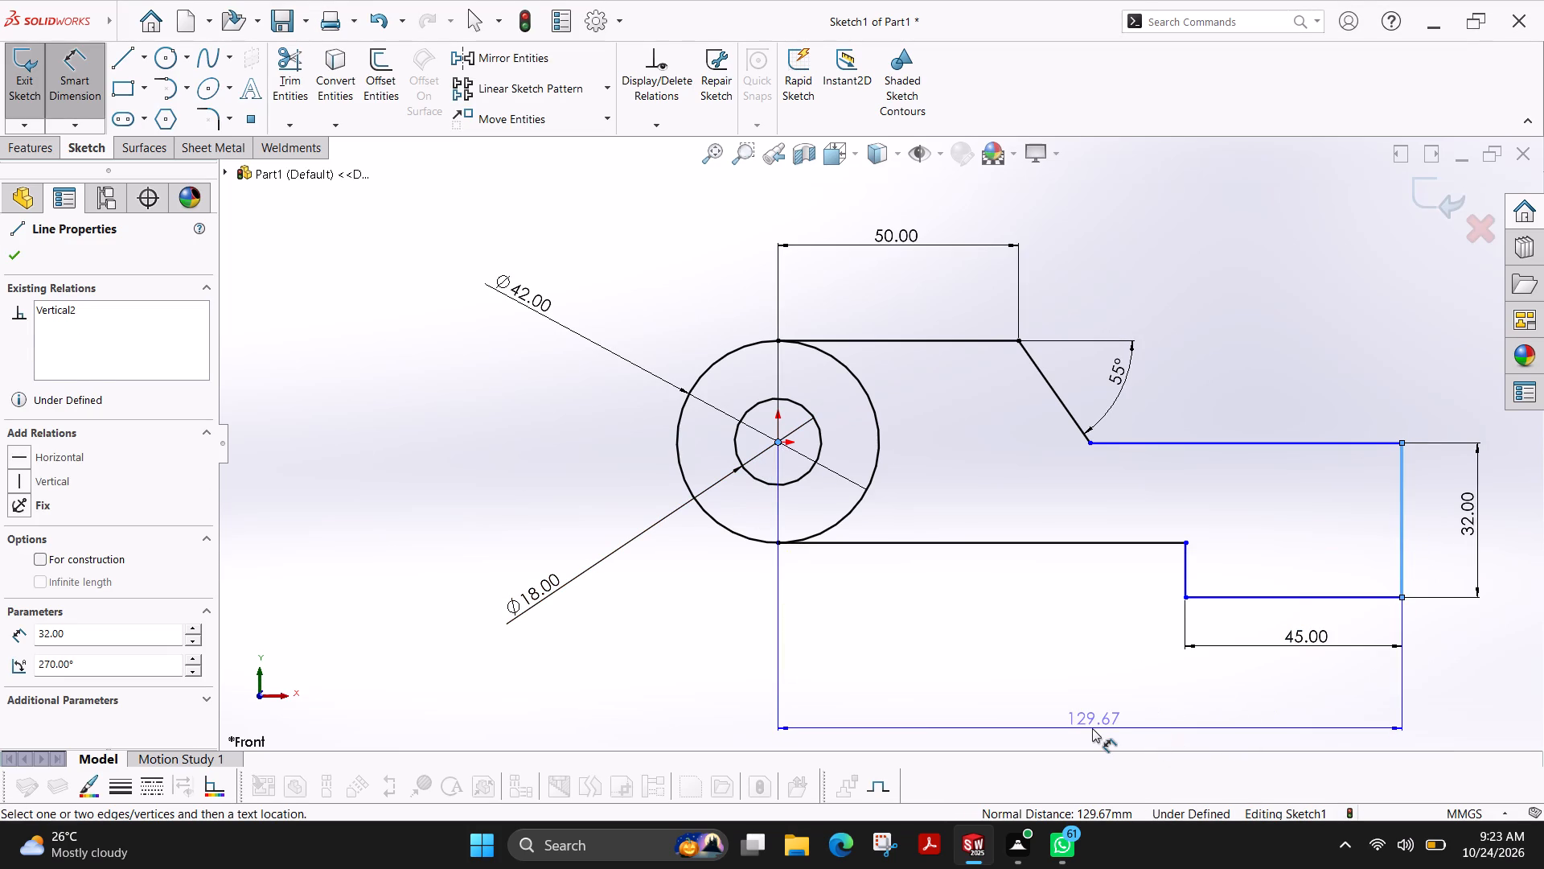
pyautogui.write('110')
pyautogui.press('Return')
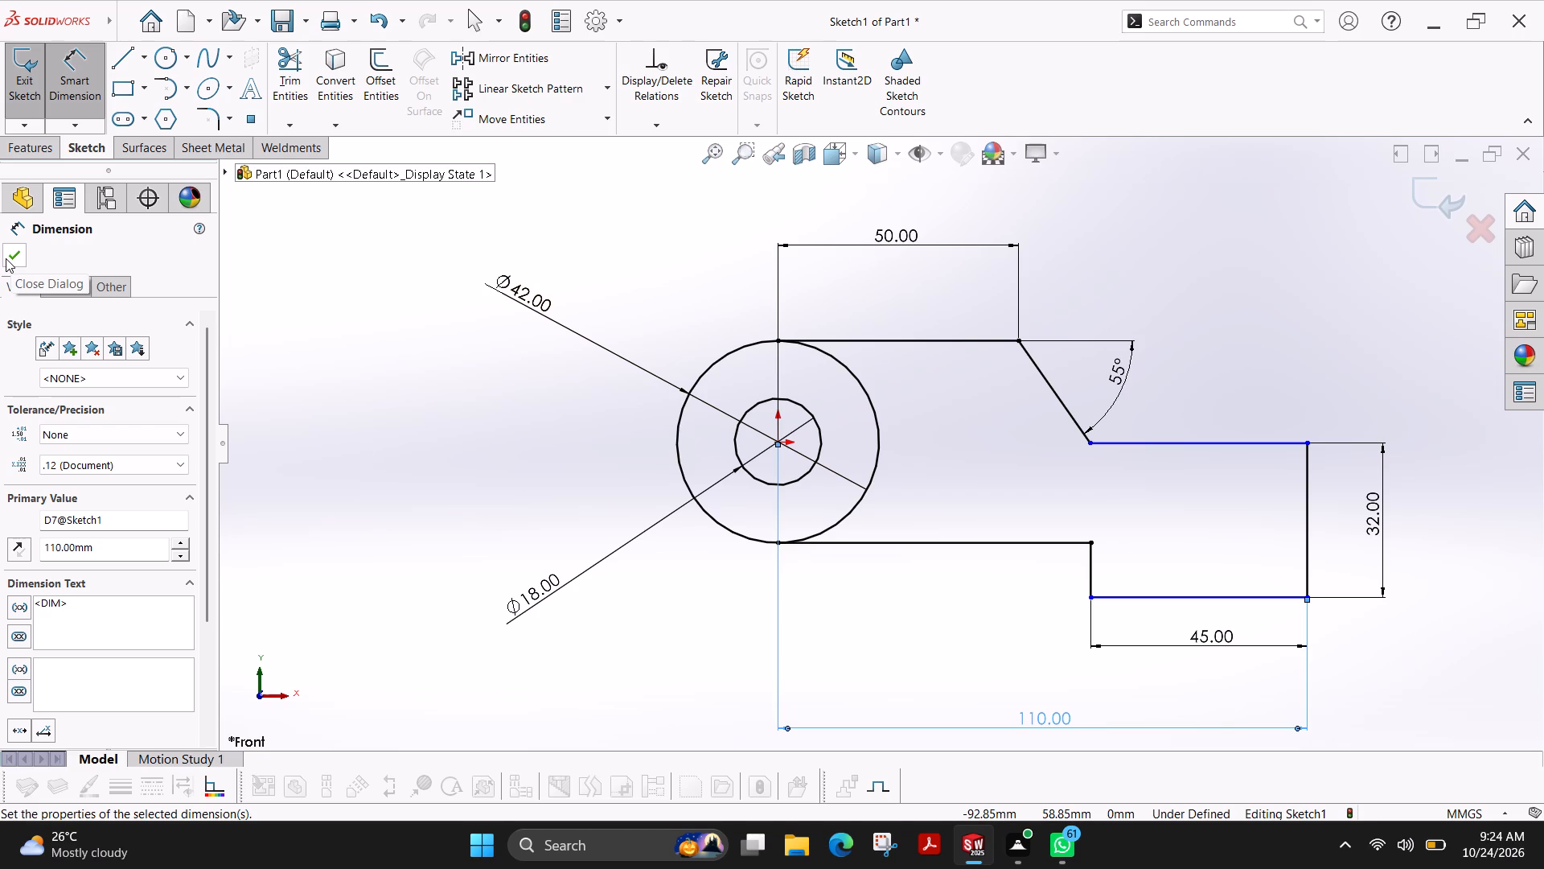
pyautogui.click(6, 258)
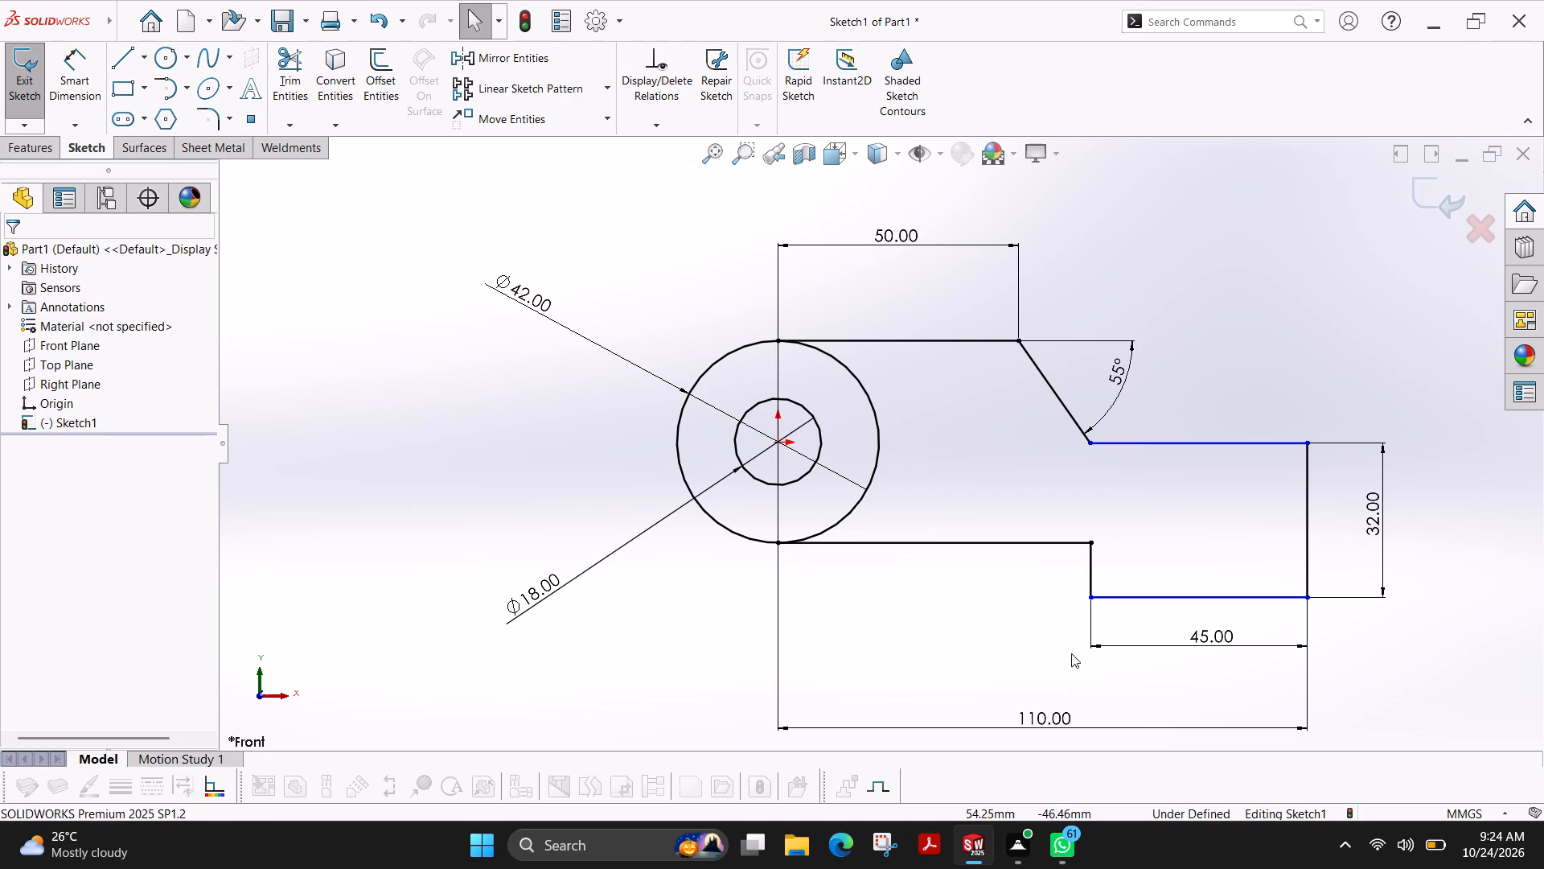
# Add a 10 mm sketch fillet between the arm's lower edge and the end block's short vertical step edge.
pyautogui.click(212, 115)
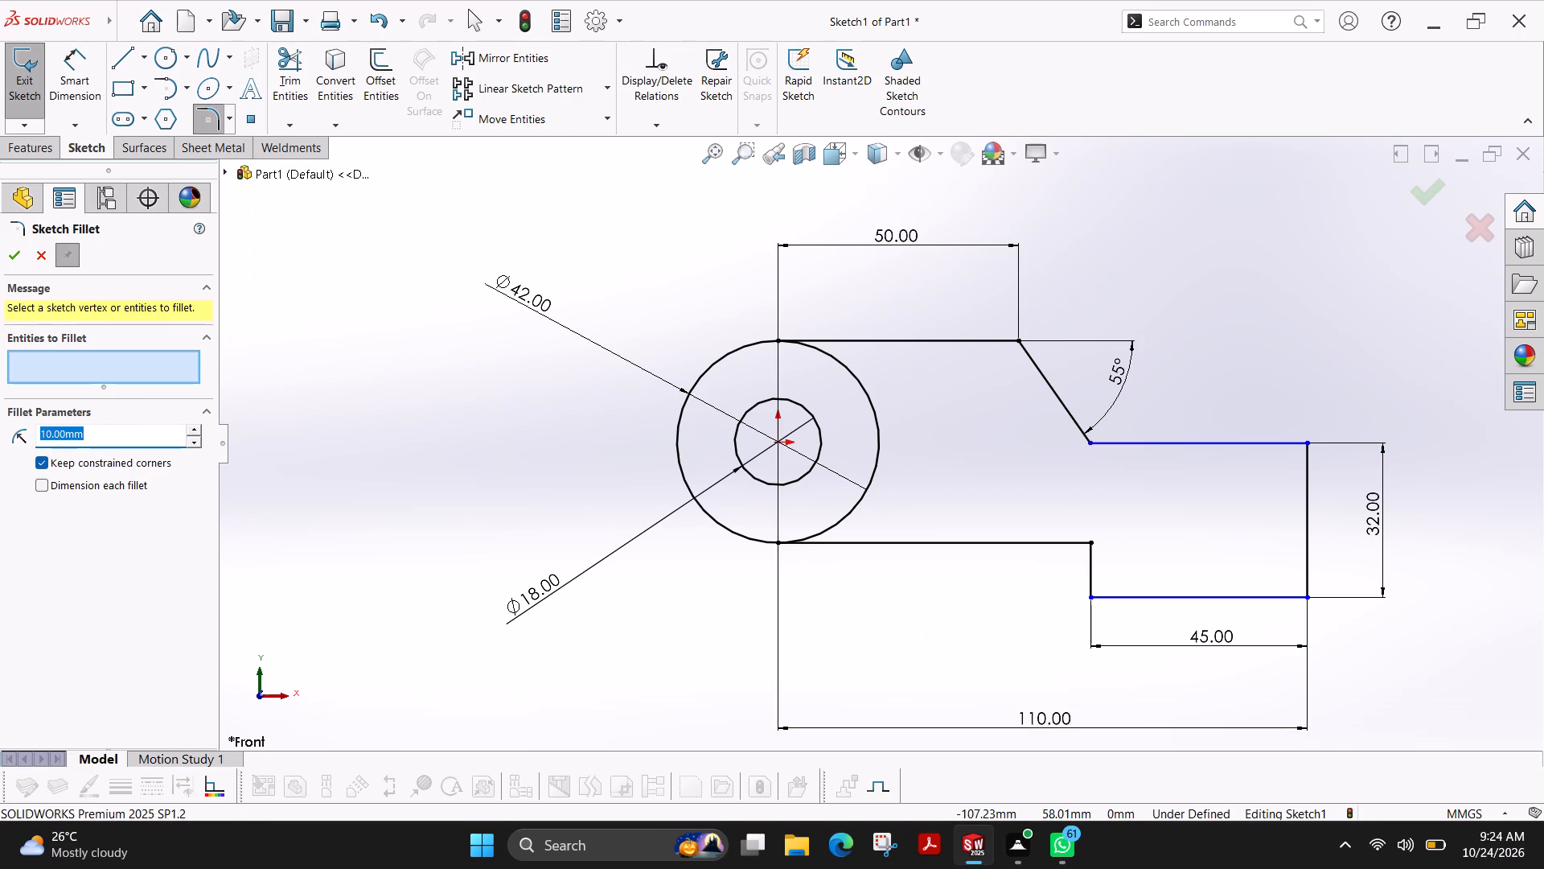
pyautogui.click(1093, 575)
pyautogui.click(1023, 545)
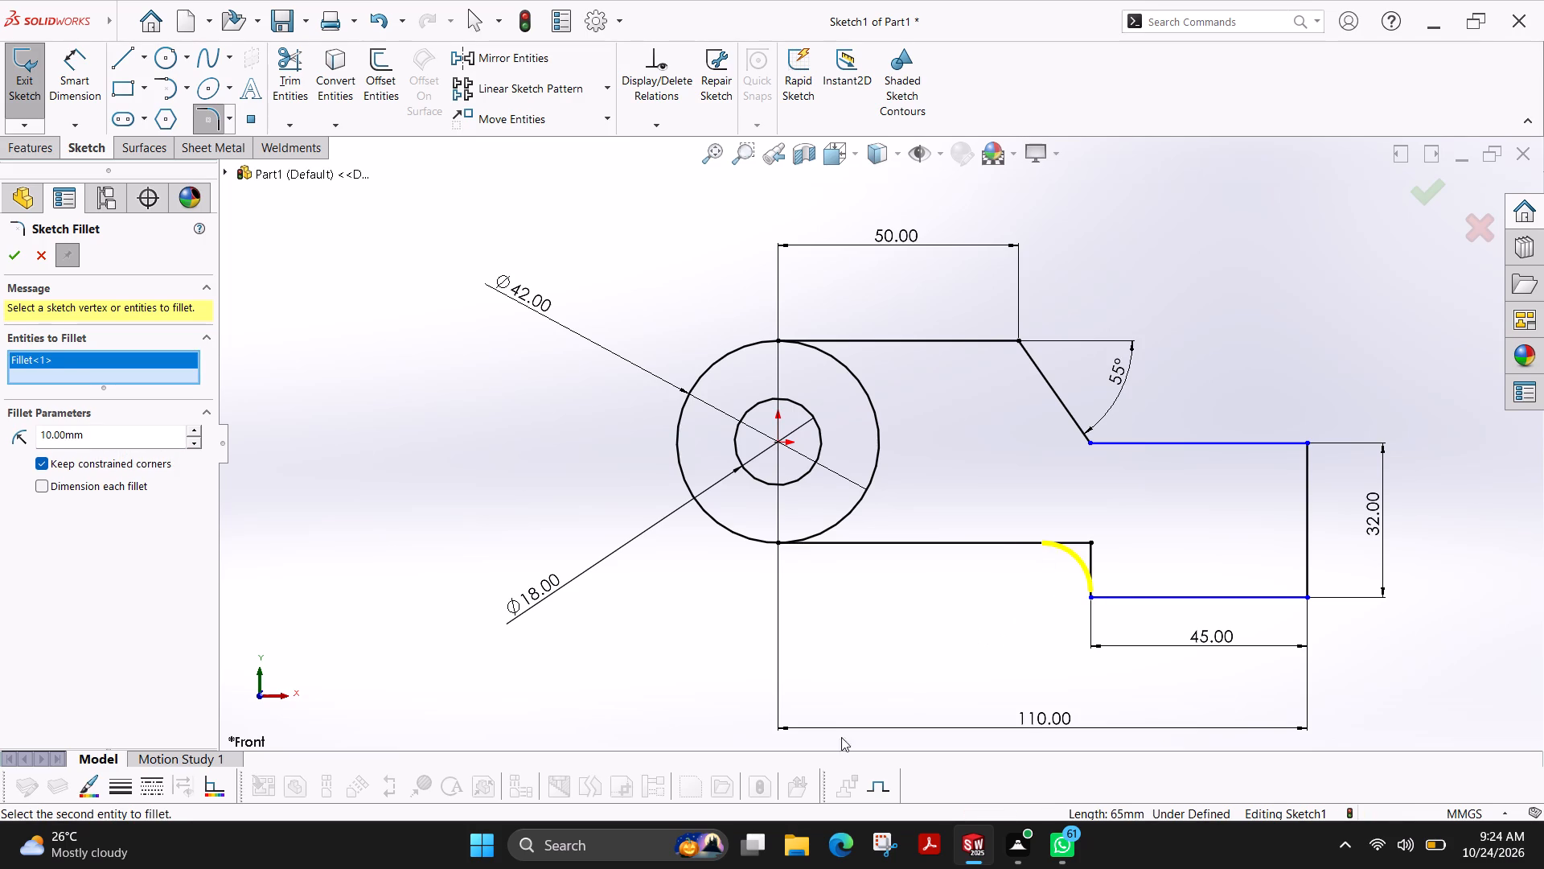
pyautogui.click(11, 256)
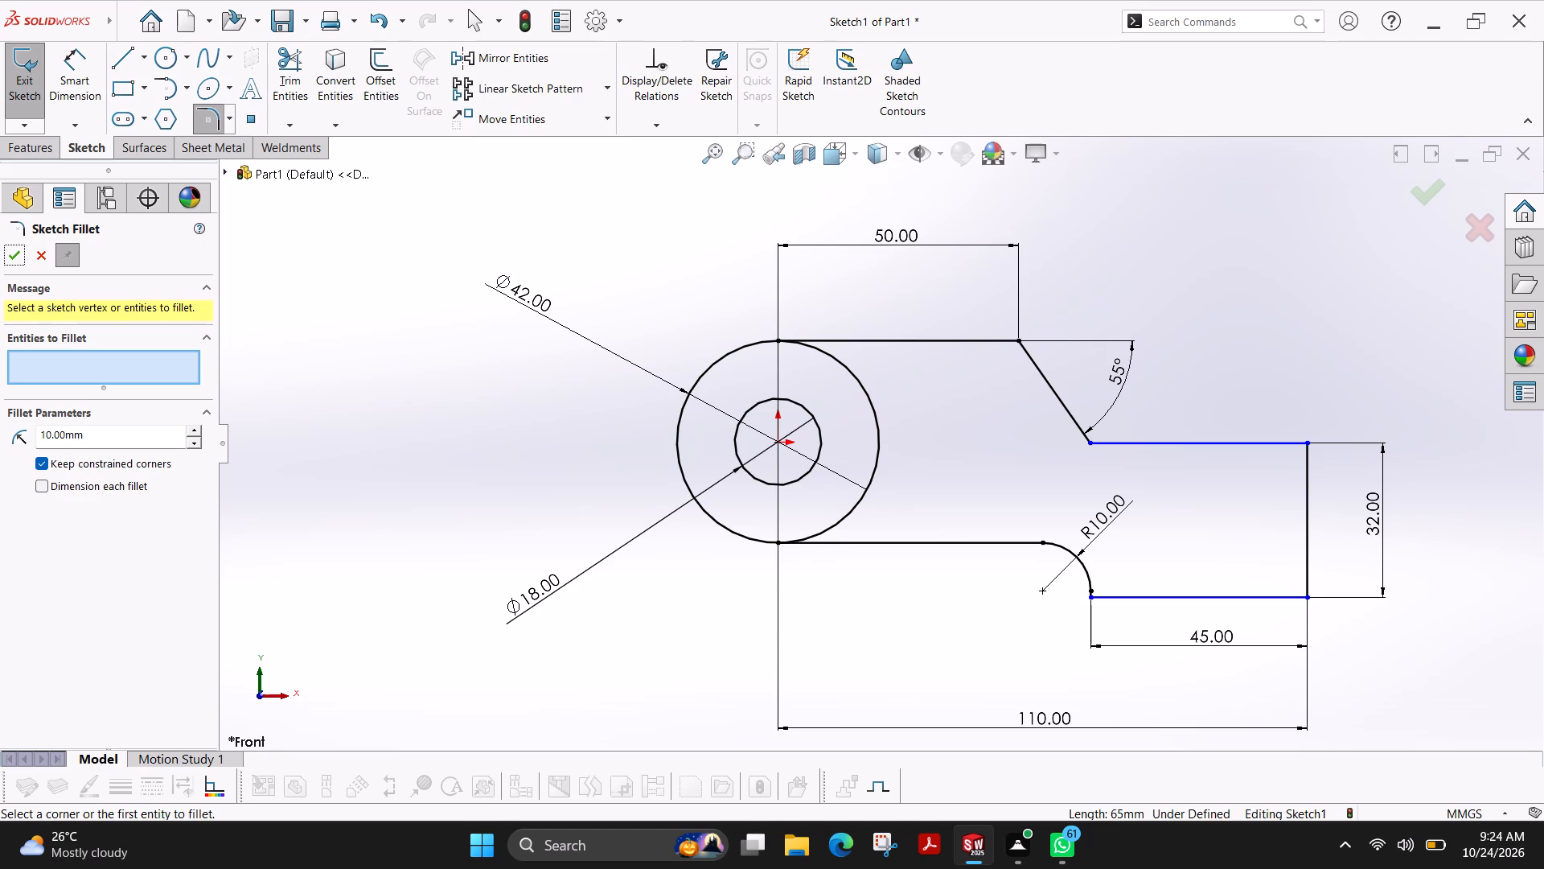
pyautogui.click(17, 254)
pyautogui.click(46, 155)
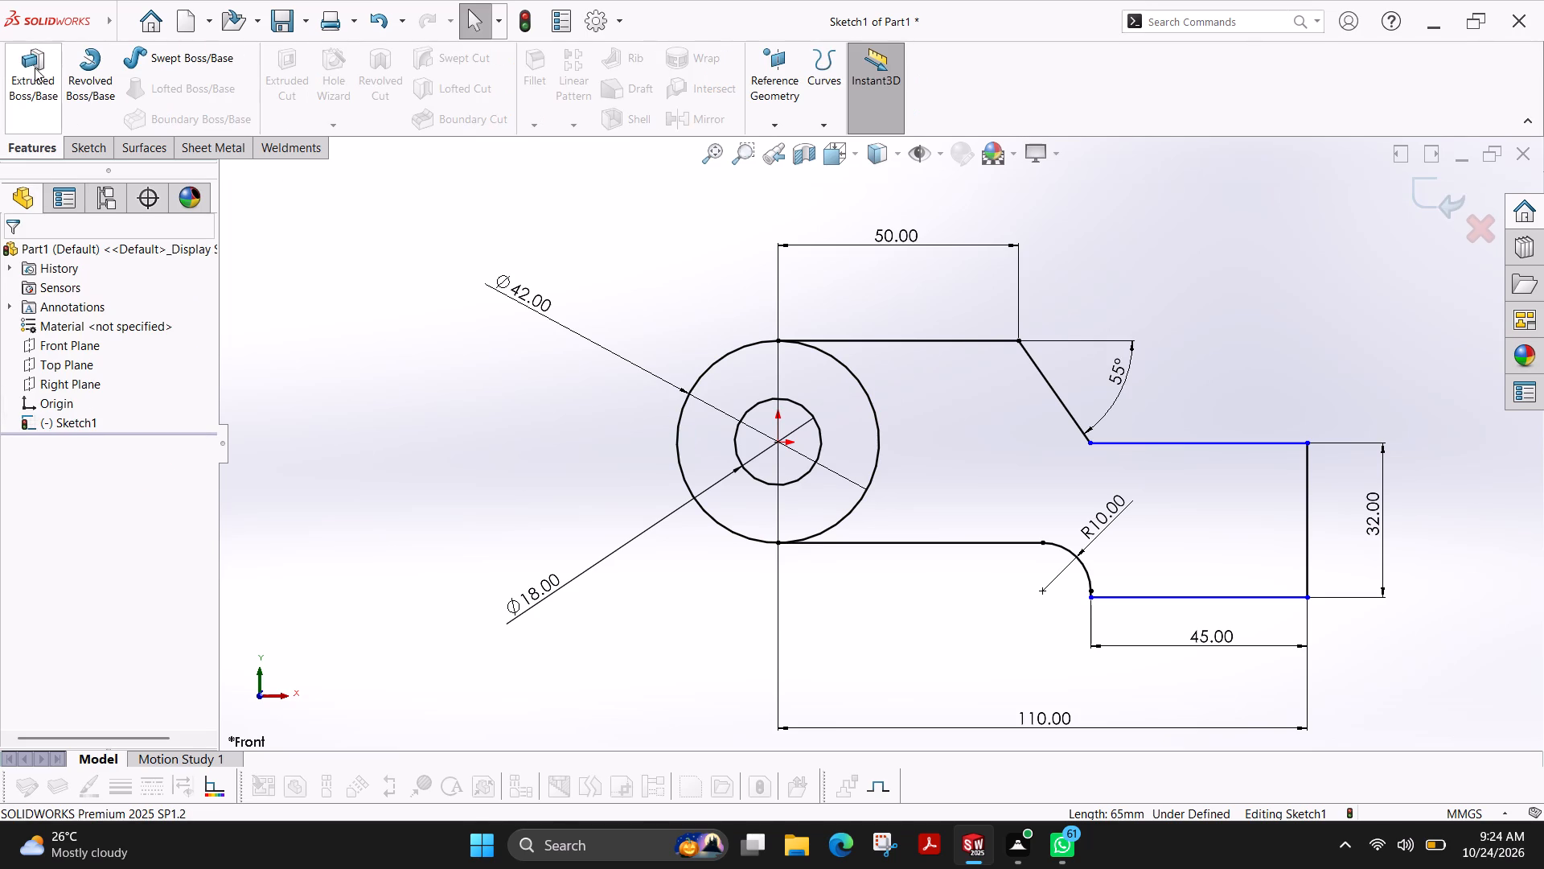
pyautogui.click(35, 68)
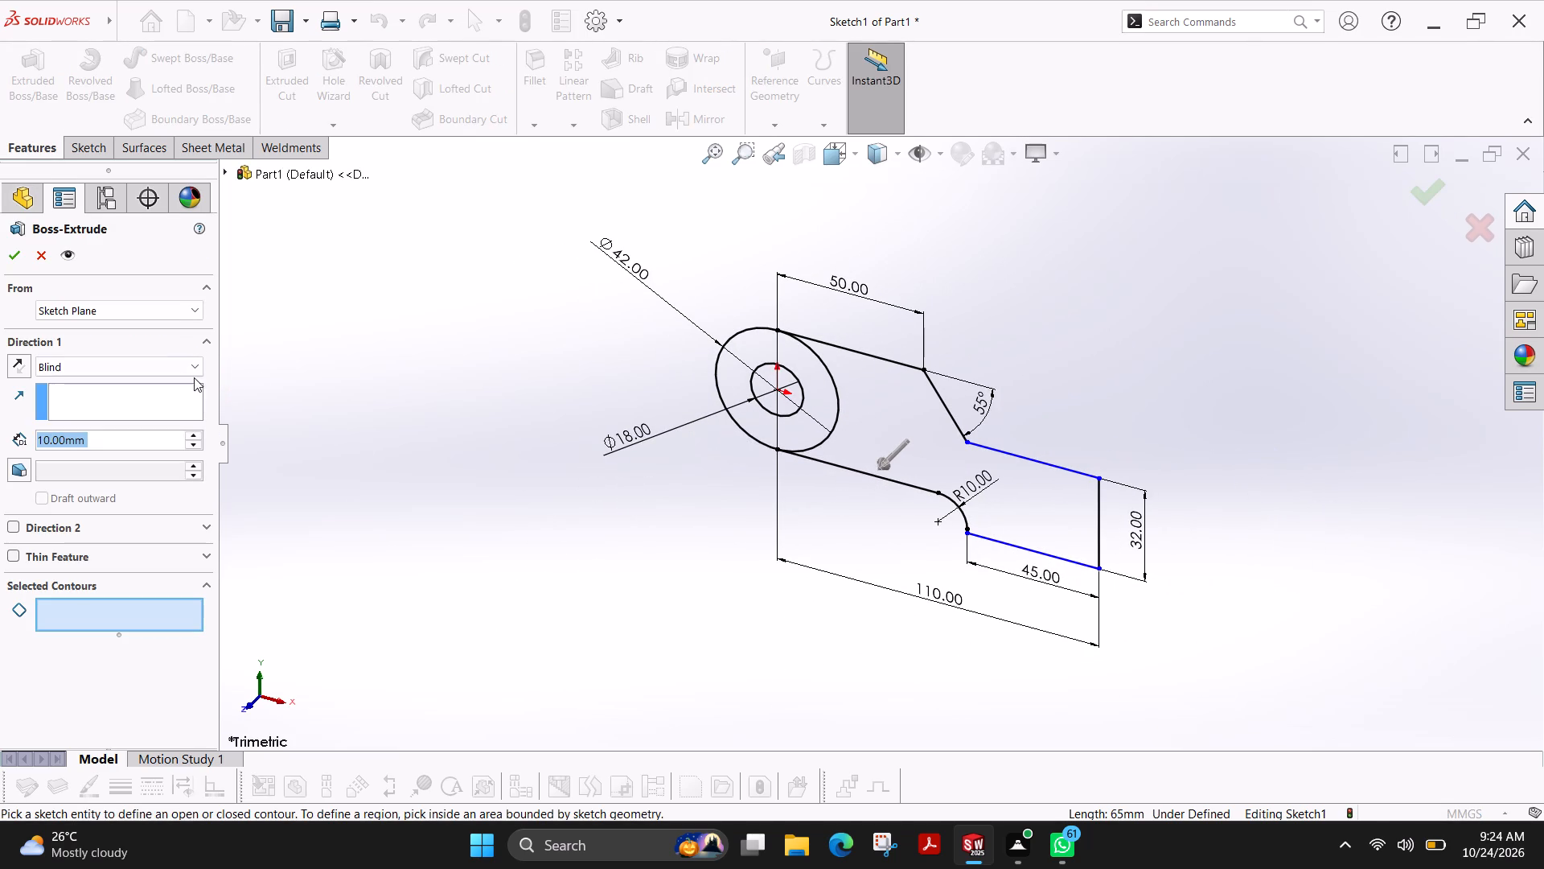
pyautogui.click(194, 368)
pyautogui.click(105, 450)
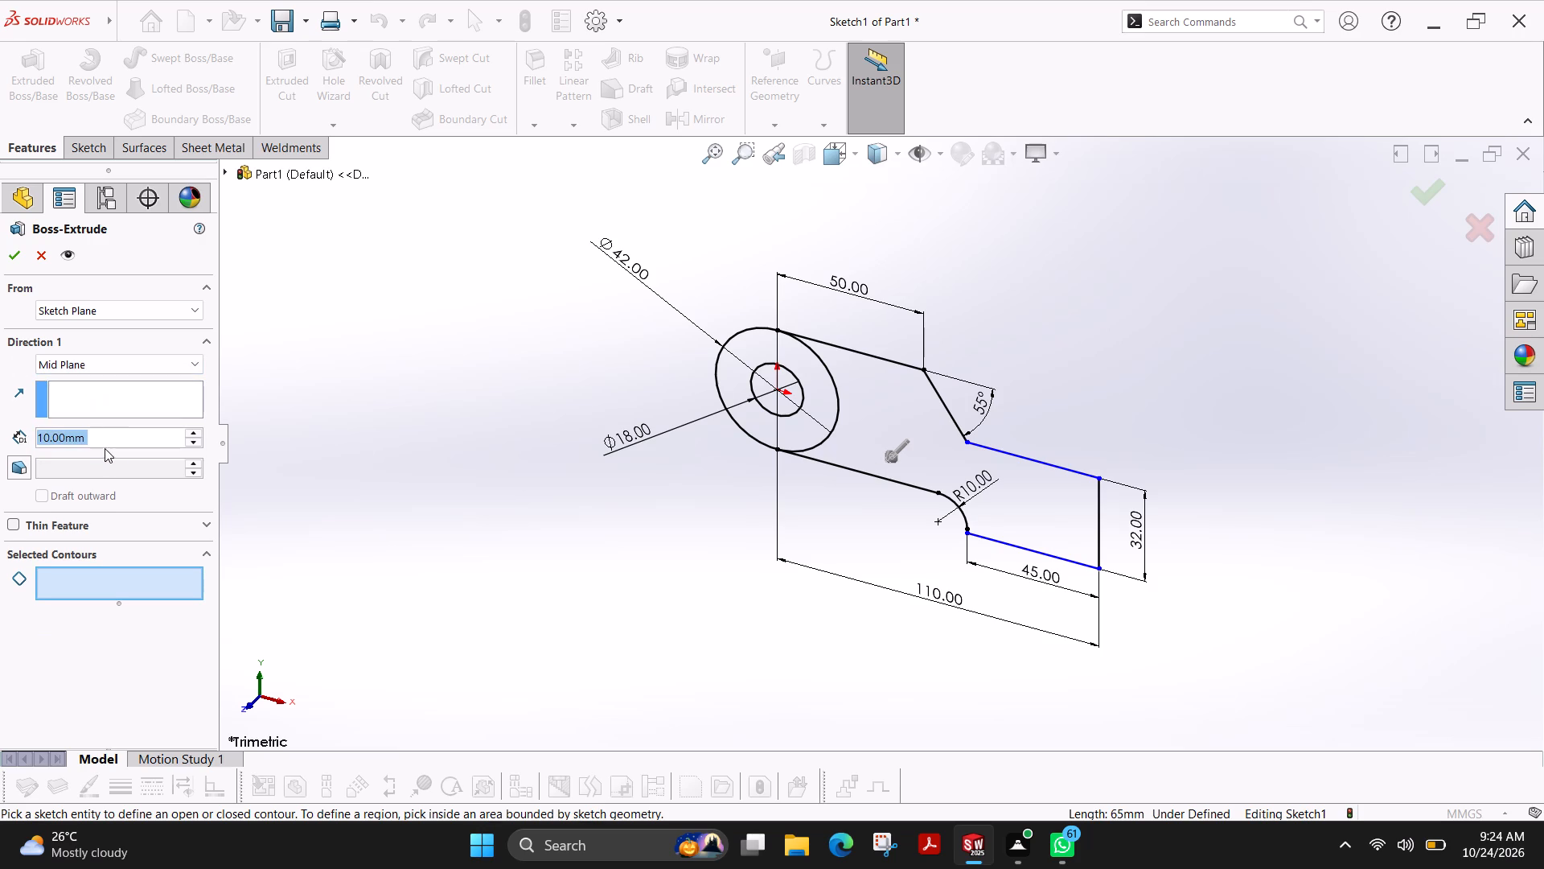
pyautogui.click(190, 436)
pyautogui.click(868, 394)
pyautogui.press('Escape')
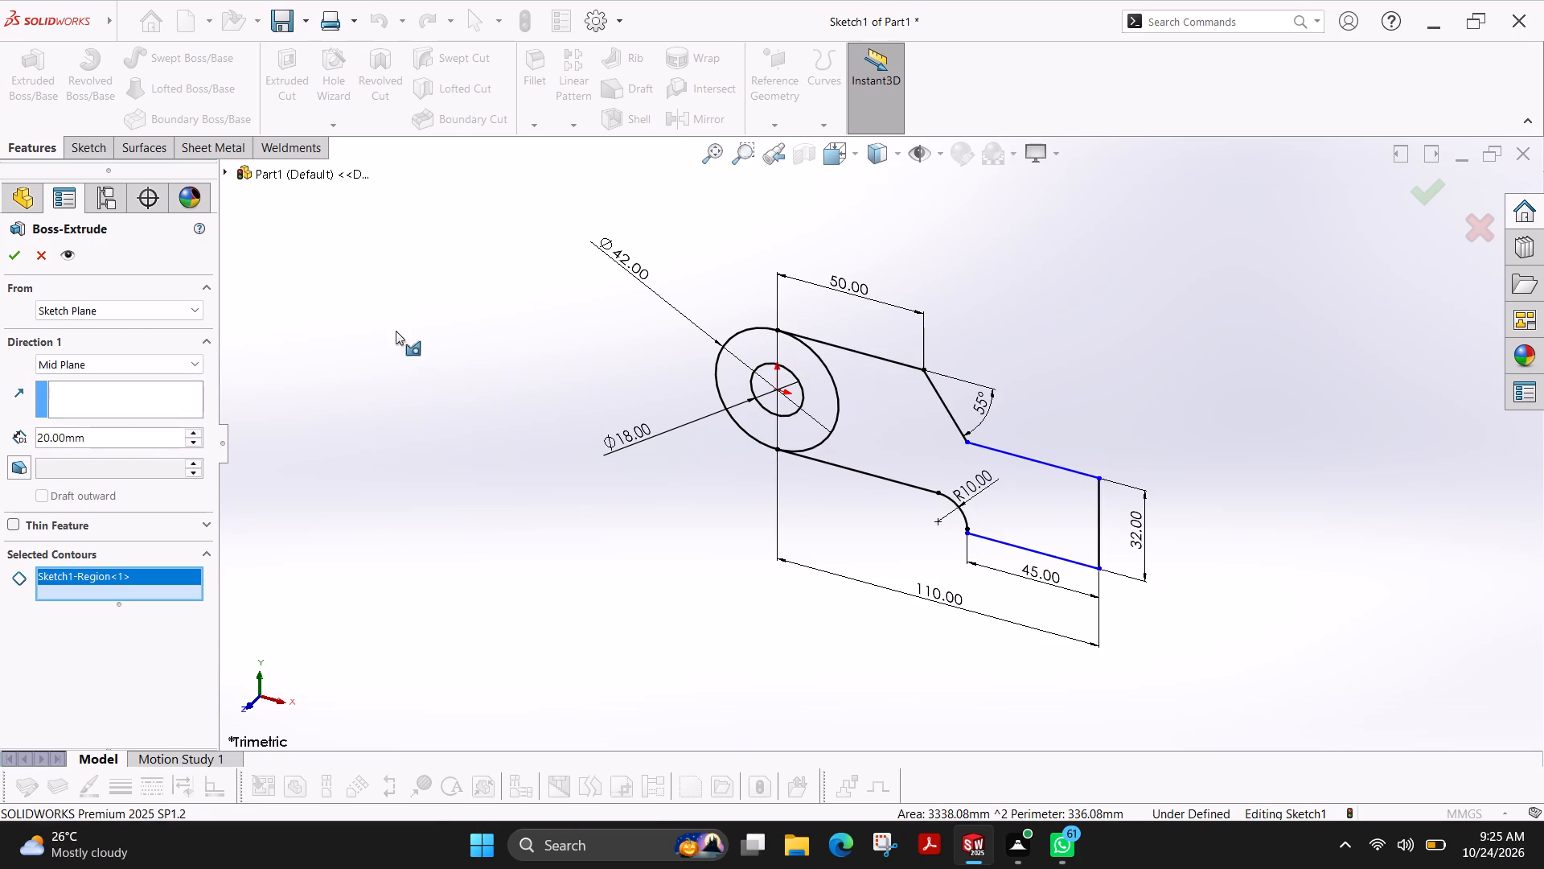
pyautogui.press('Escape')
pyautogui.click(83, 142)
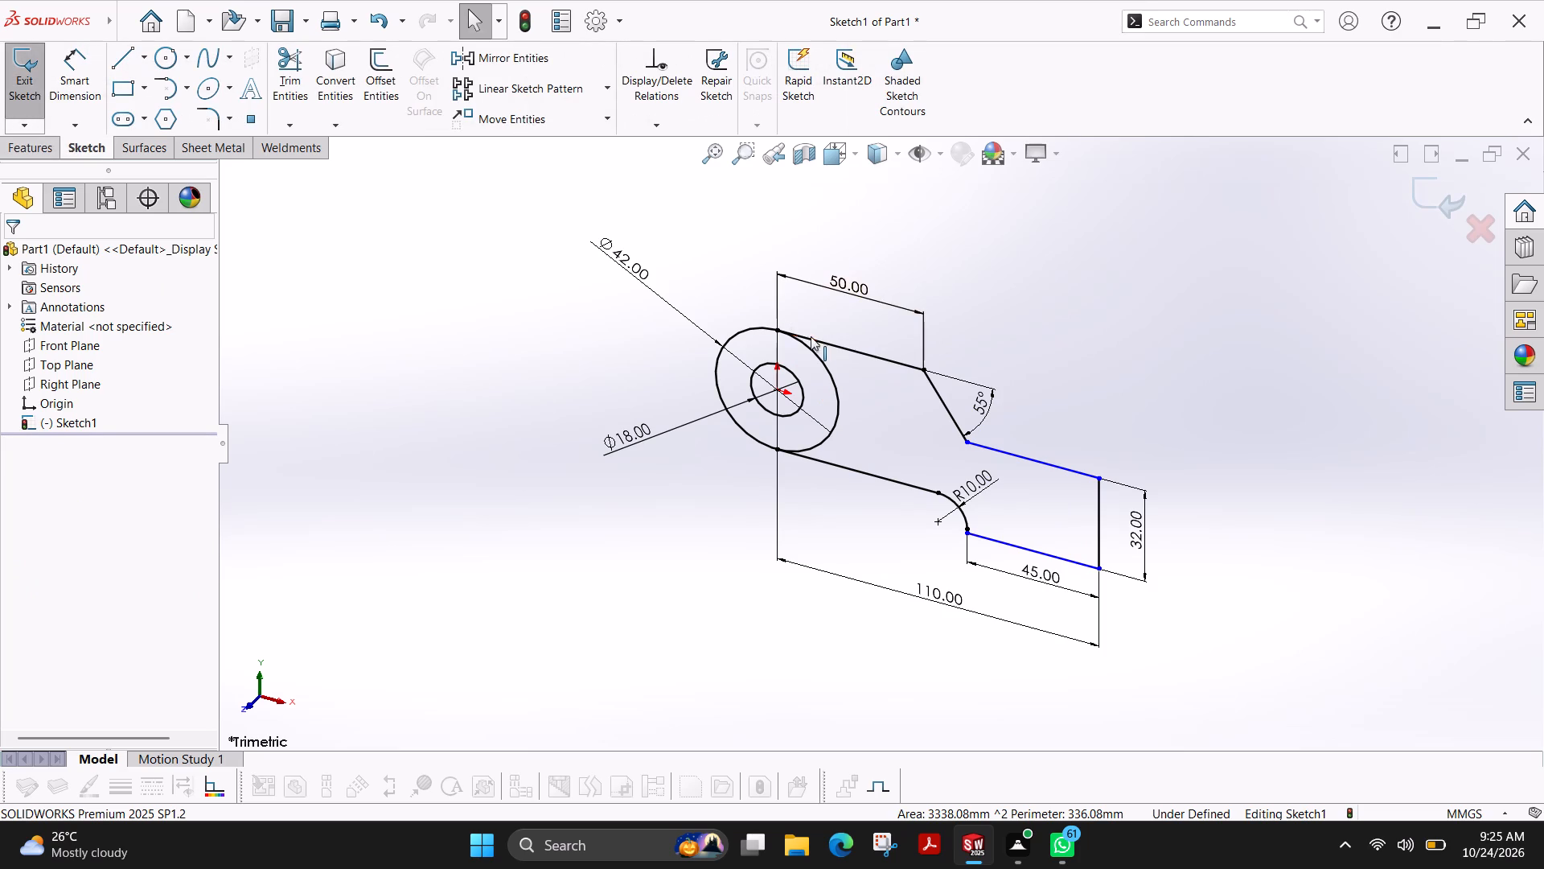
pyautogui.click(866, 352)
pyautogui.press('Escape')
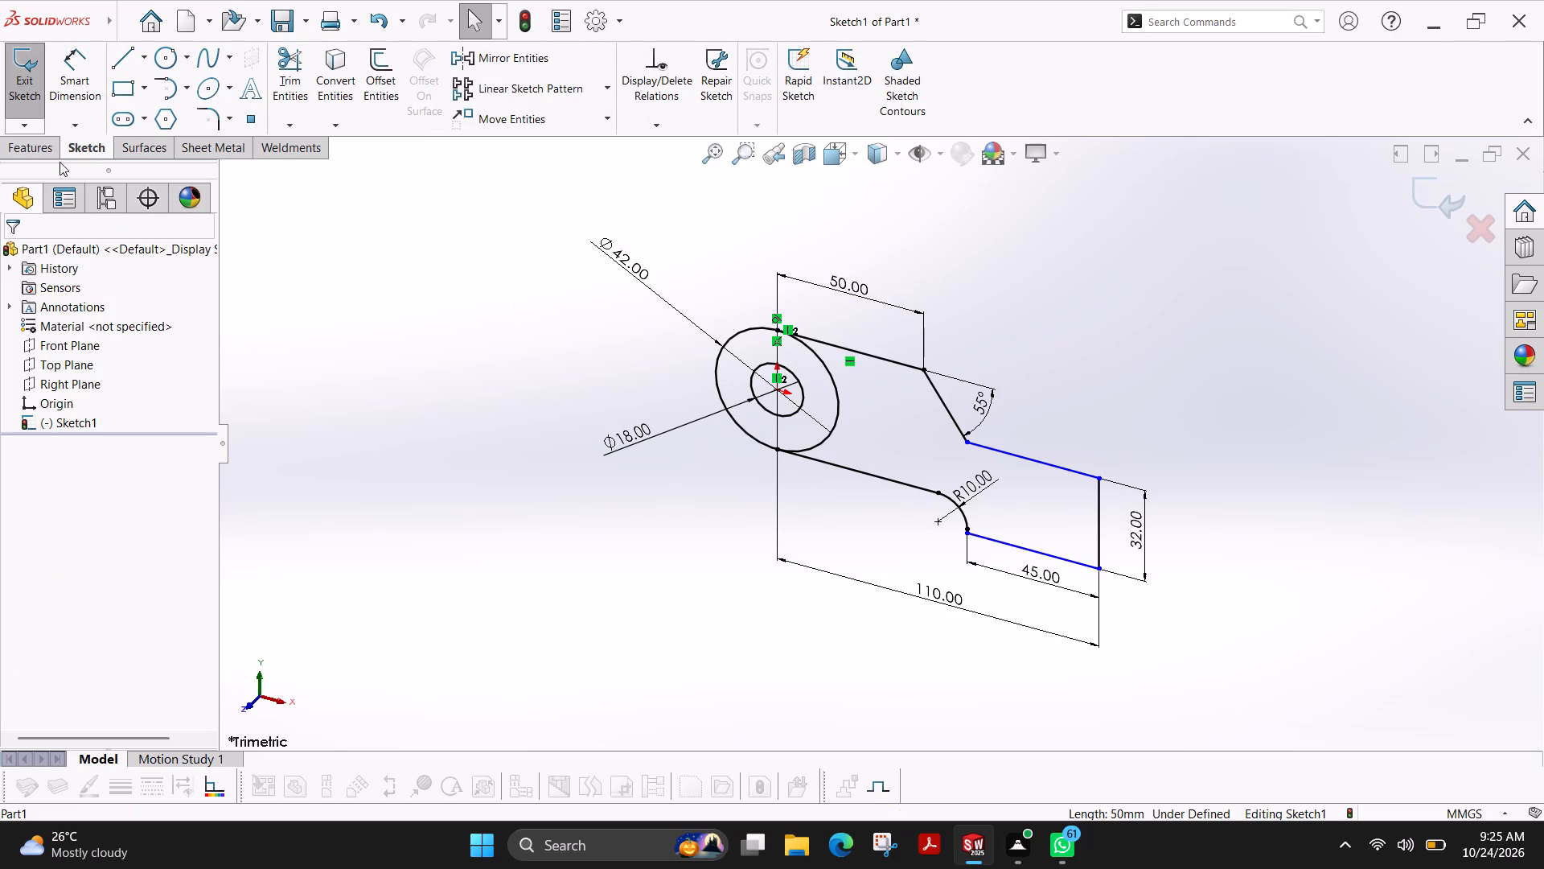
# Exit and reopen the sketch, and draw a vertical line from the arm's upper edge to its lower edge, about 37 mm from the circle centre.
pyautogui.click(31, 76)
pyautogui.click(14, 76)
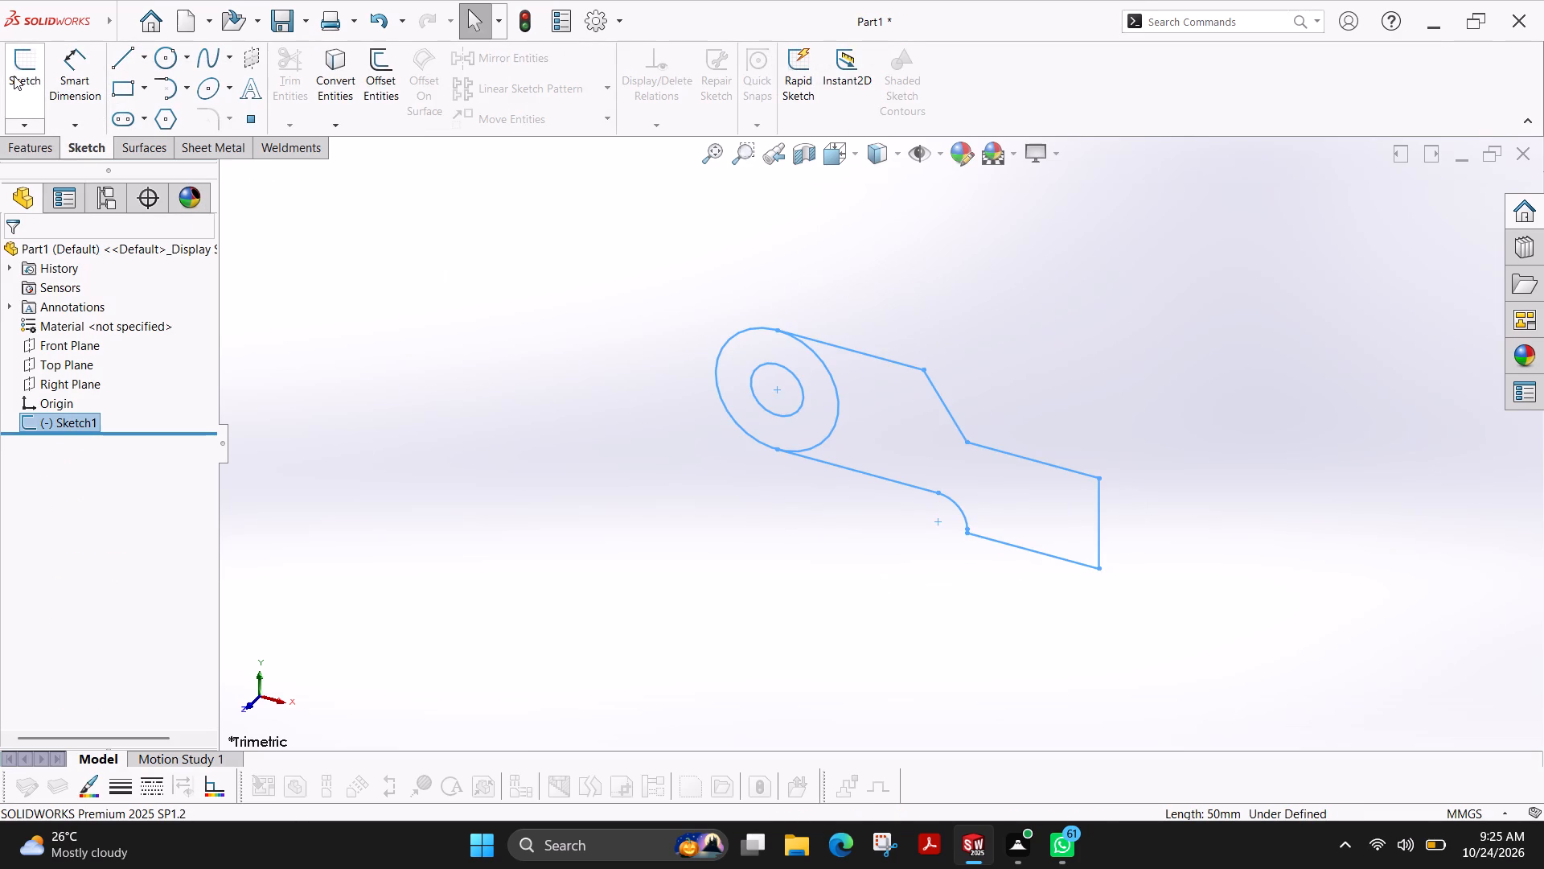
pyautogui.click(122, 65)
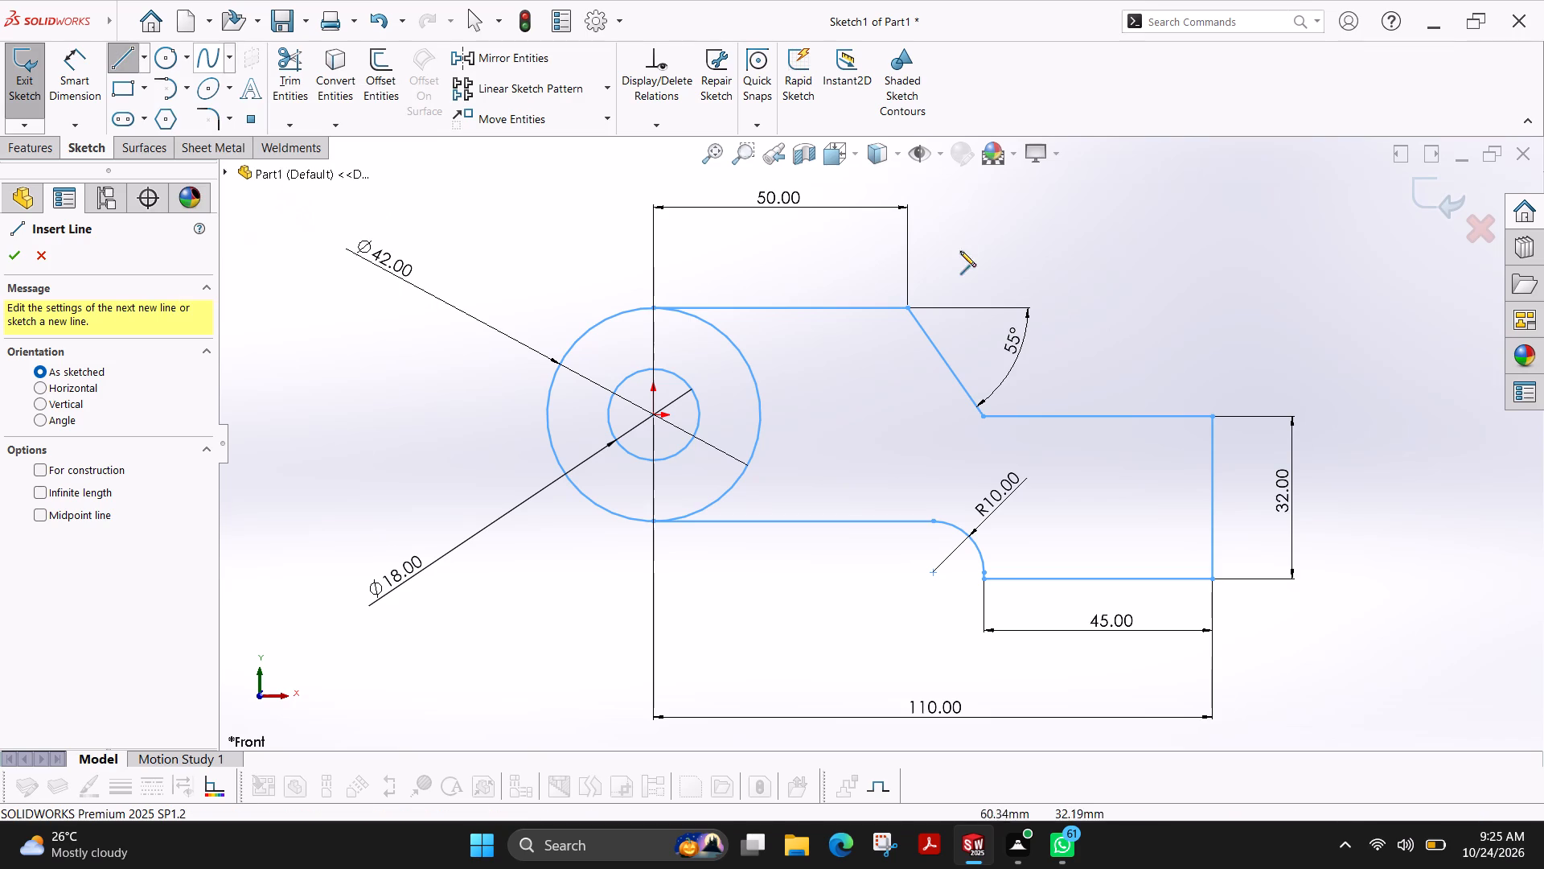
pyautogui.click(841, 308)
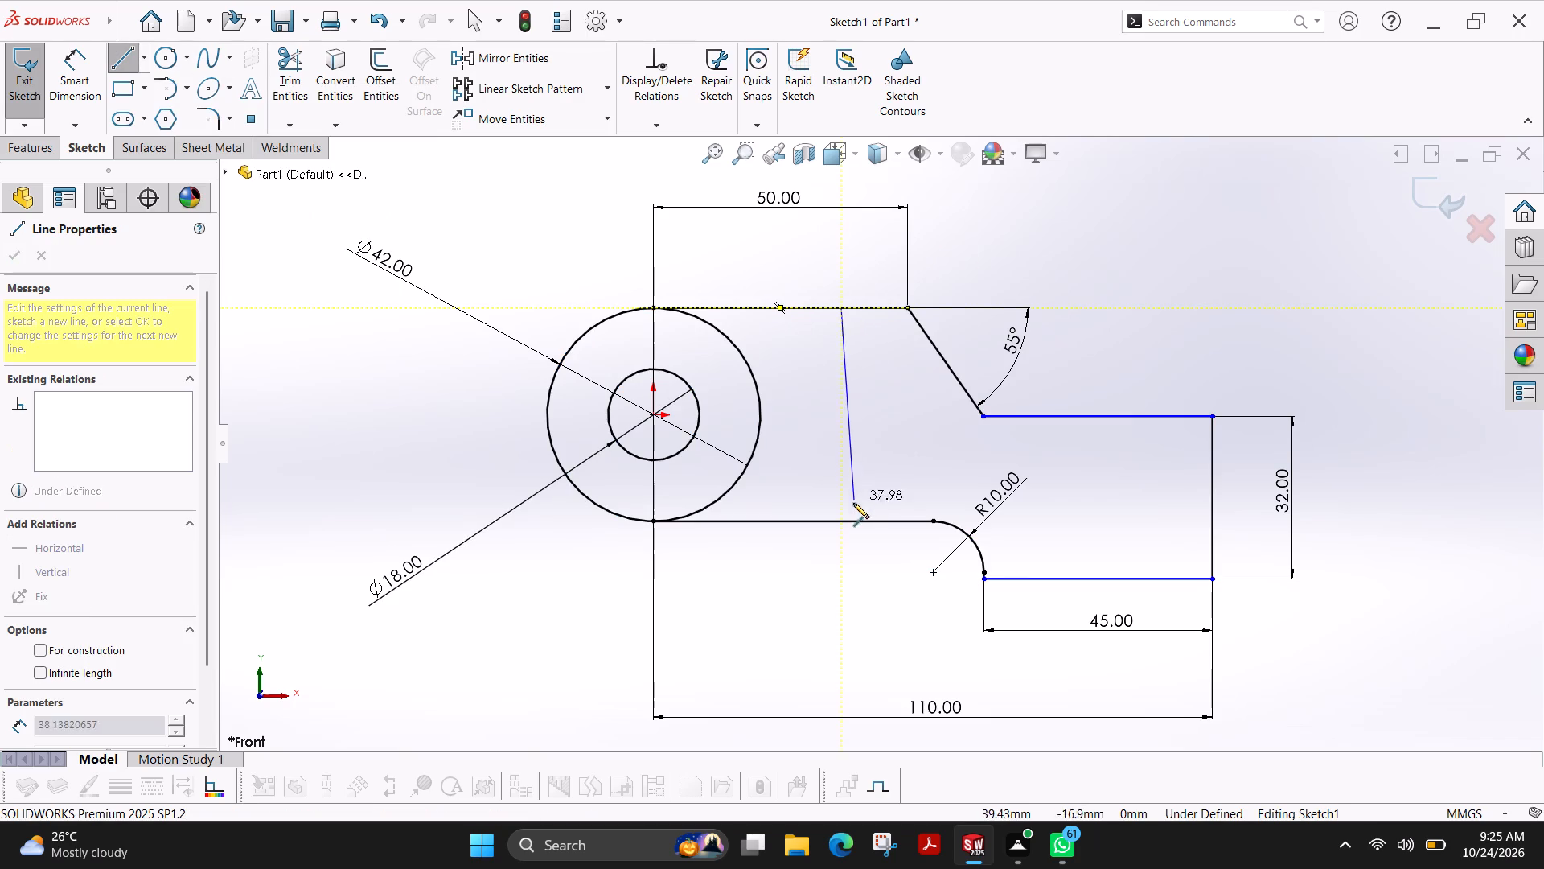
pyautogui.click(840, 523)
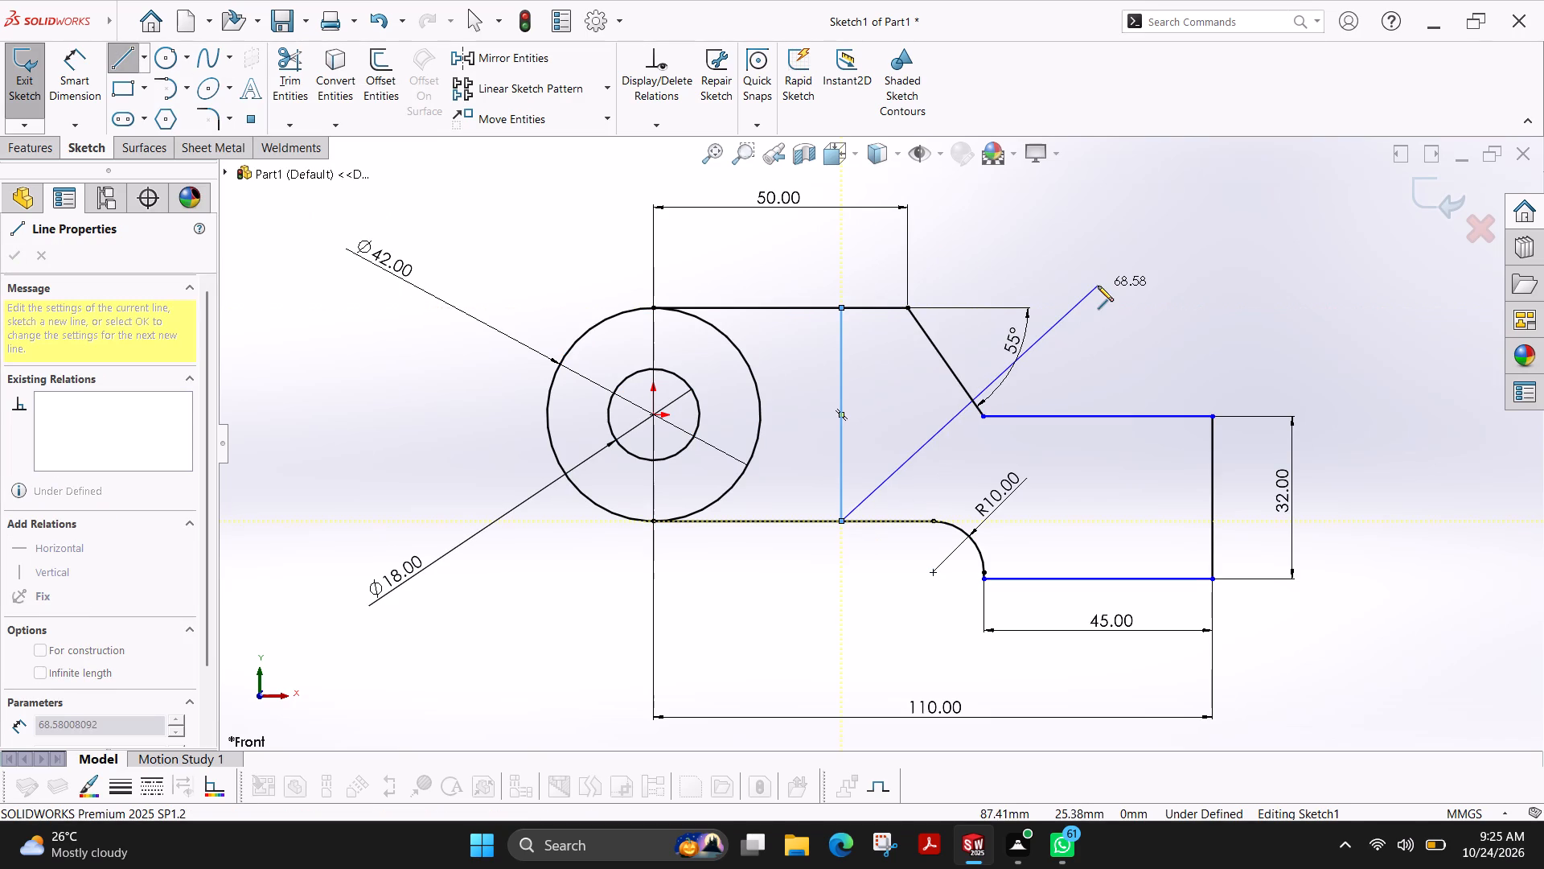
pyautogui.press('Escape')
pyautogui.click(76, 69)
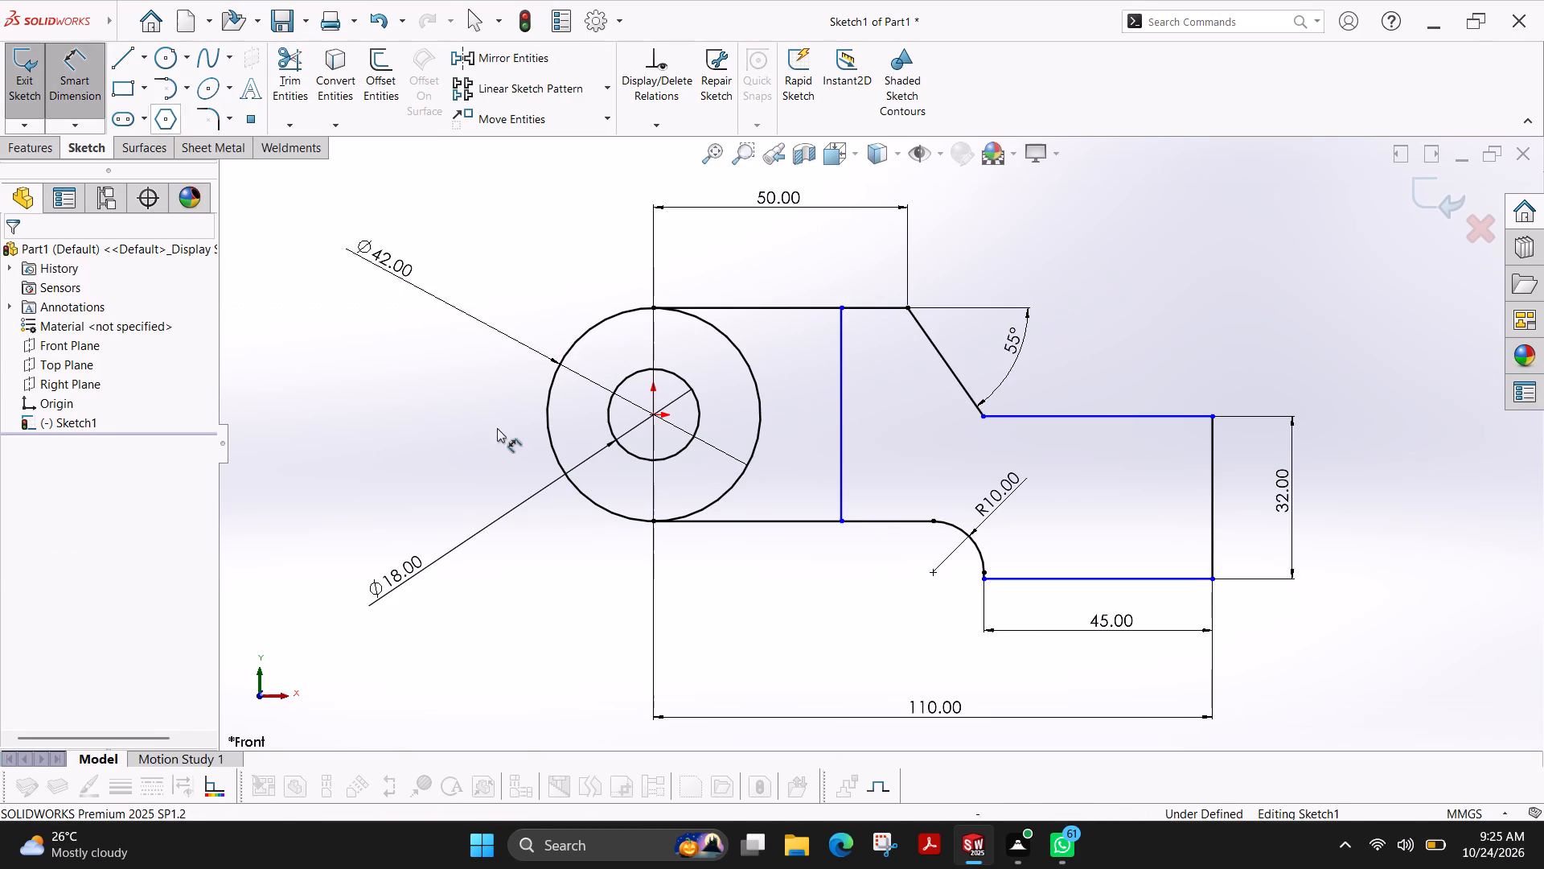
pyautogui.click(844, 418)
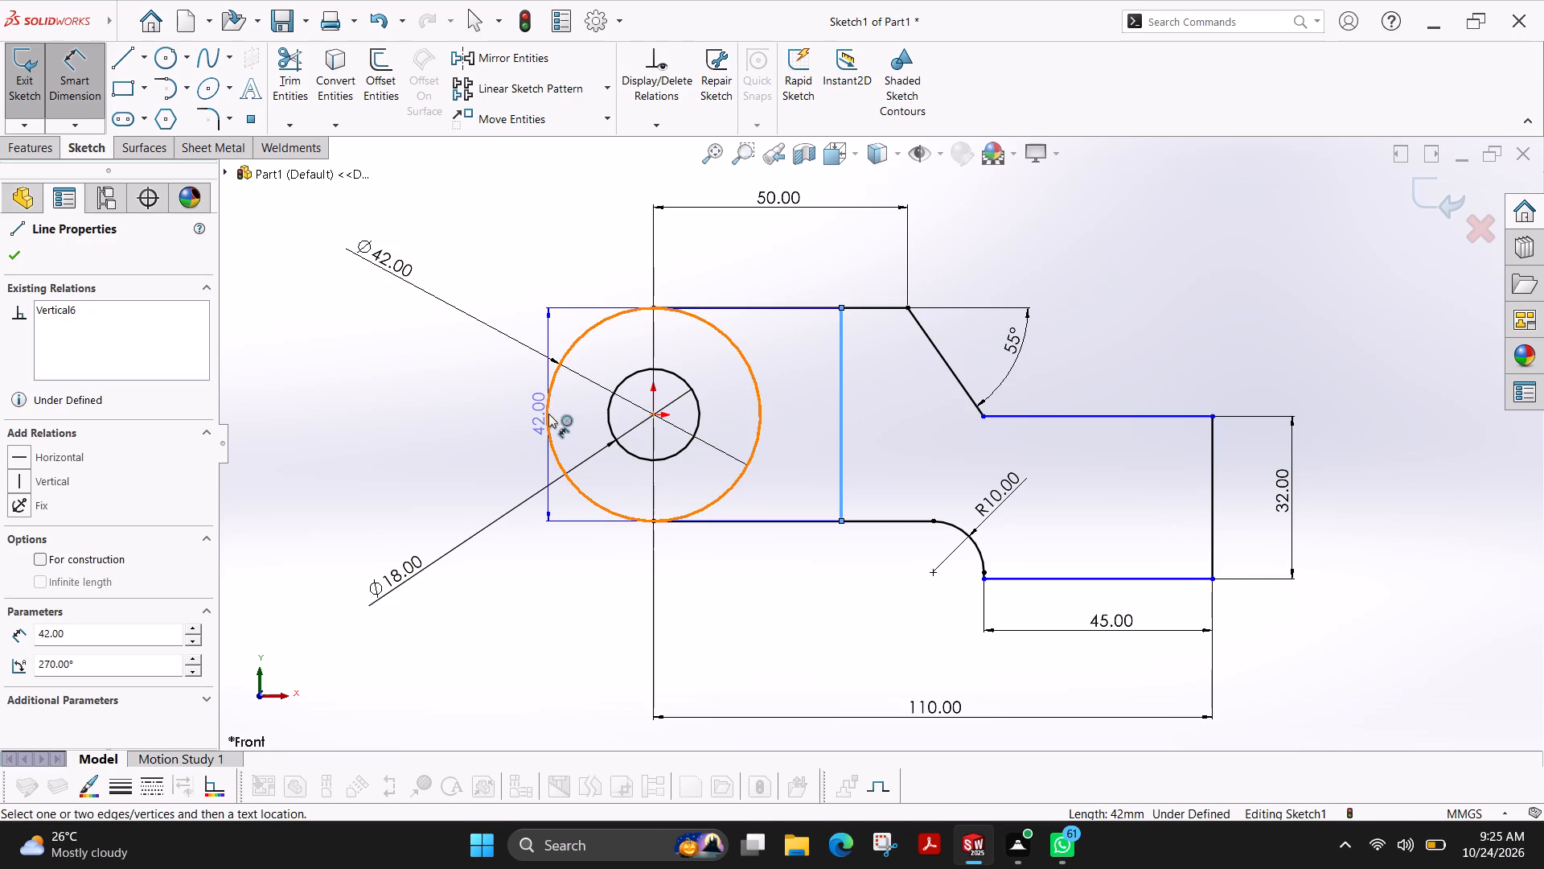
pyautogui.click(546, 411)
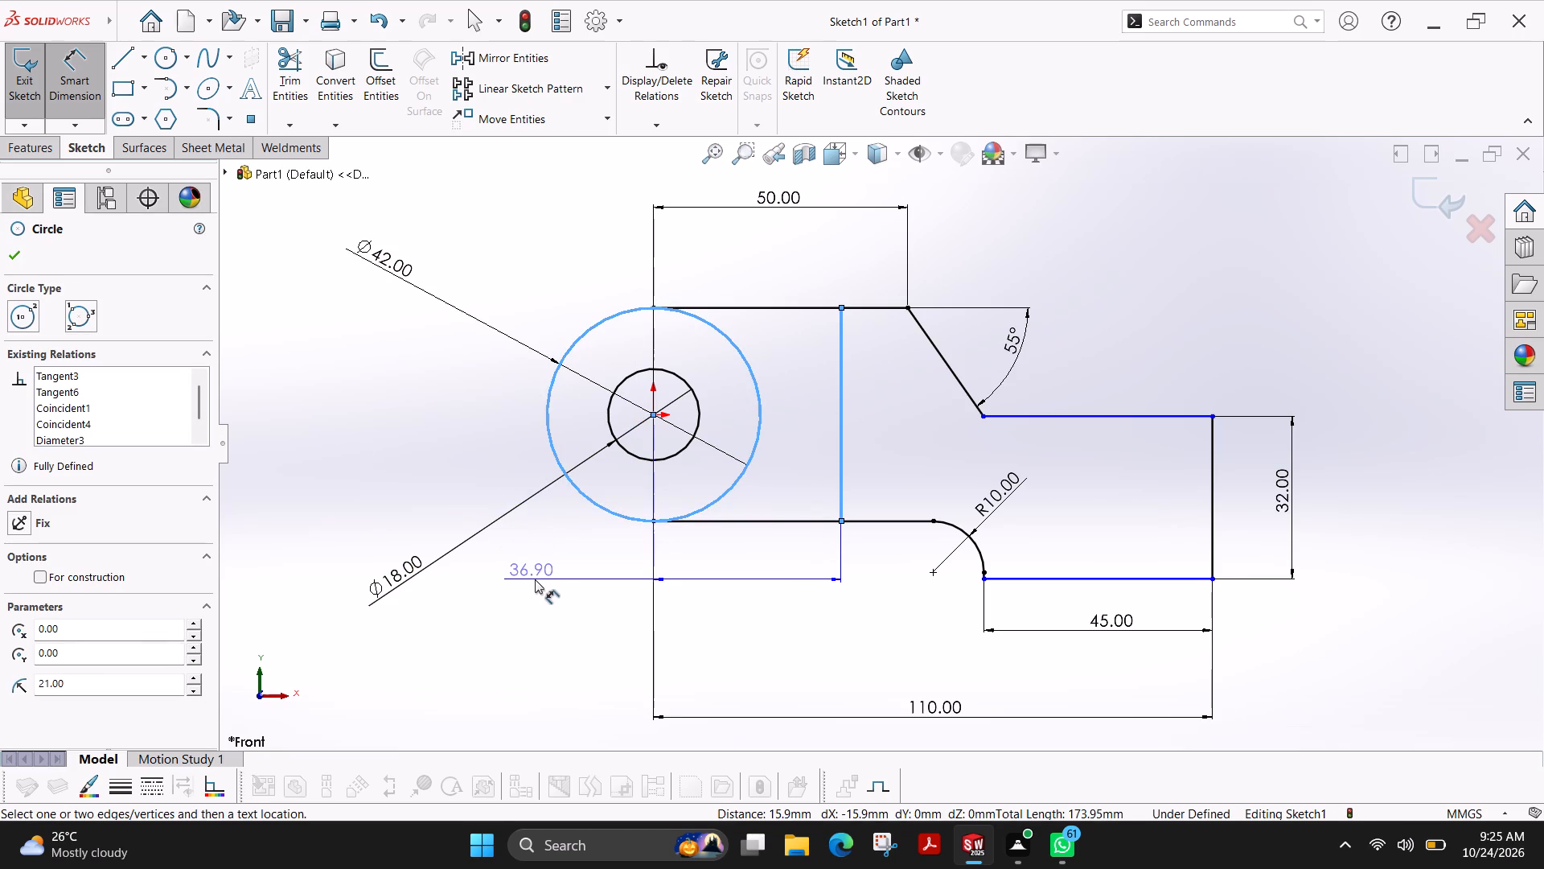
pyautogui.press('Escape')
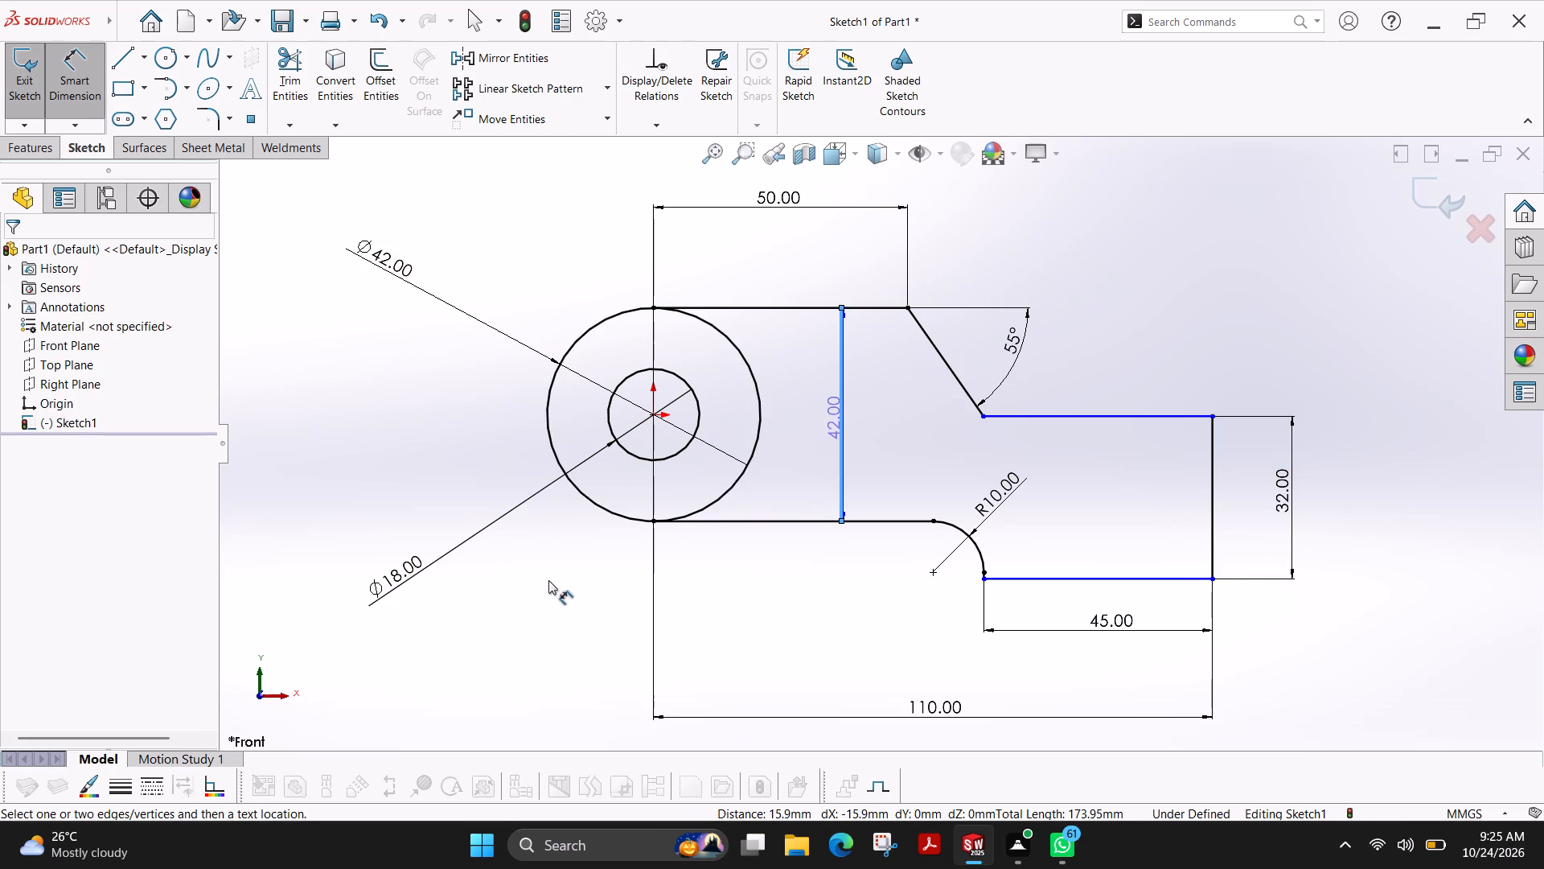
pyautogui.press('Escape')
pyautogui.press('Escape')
# Draw a vertical reference line about 26 mm long upward from the outer circle's leftmost point.
pyautogui.click(125, 64)
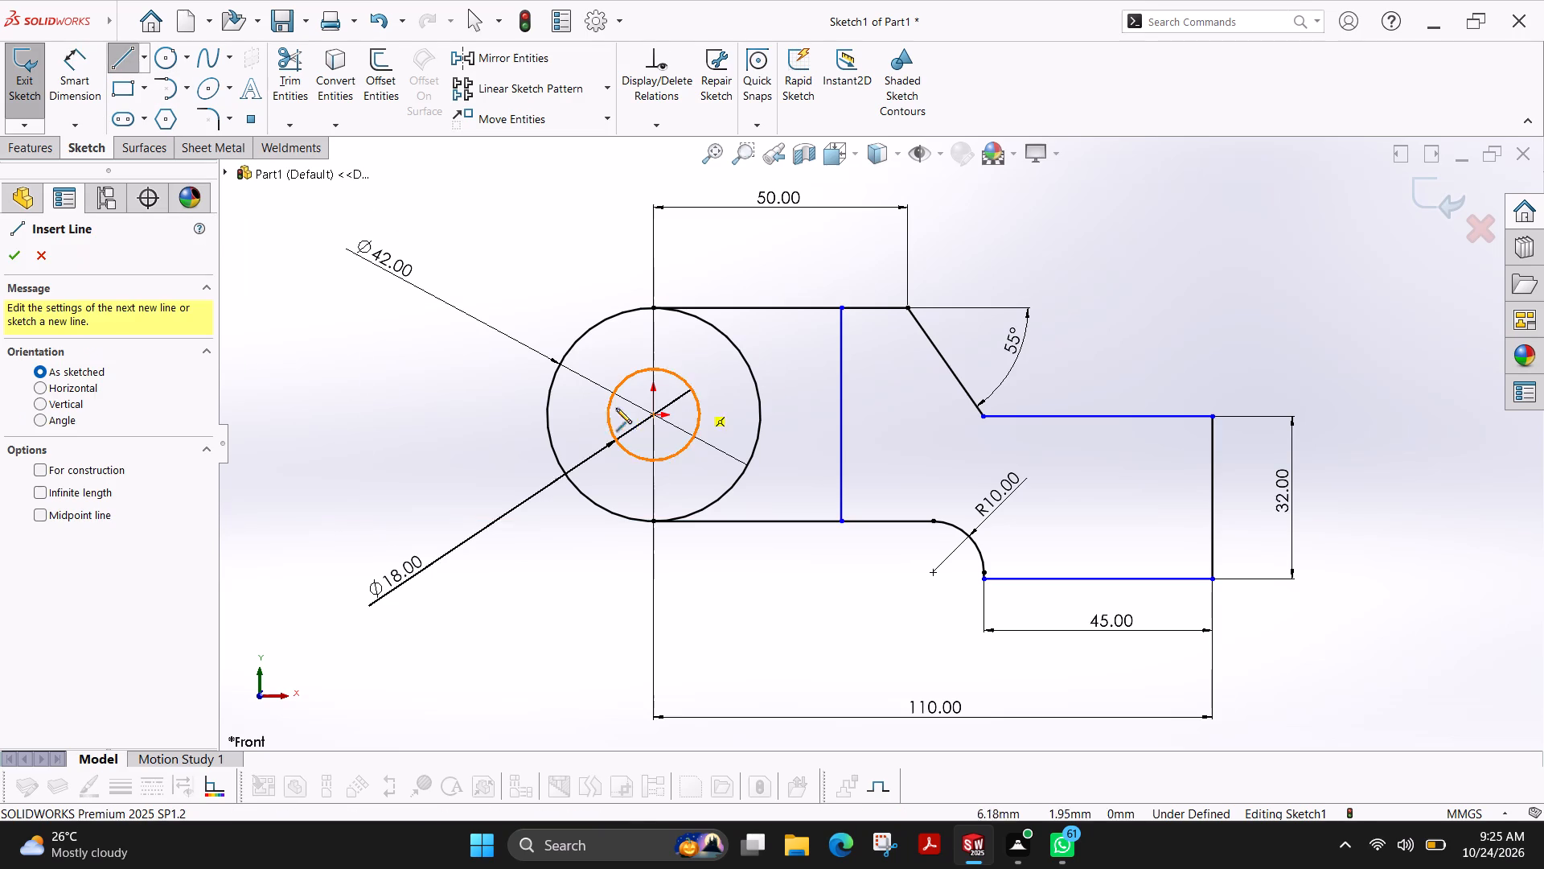
pyautogui.click(549, 414)
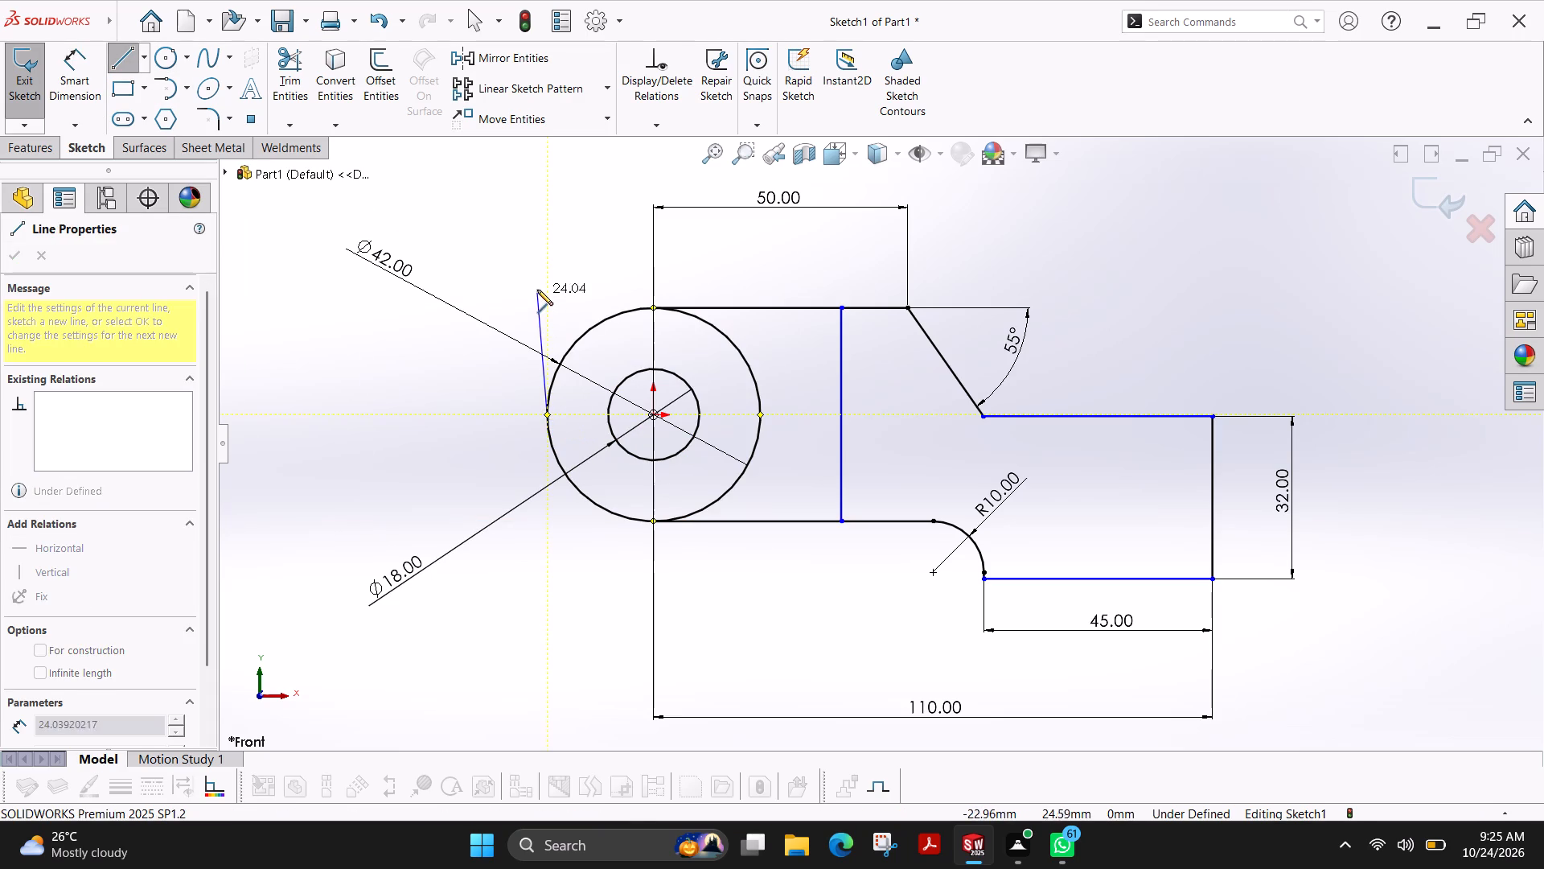
pyautogui.click(548, 281)
pyautogui.press('Escape')
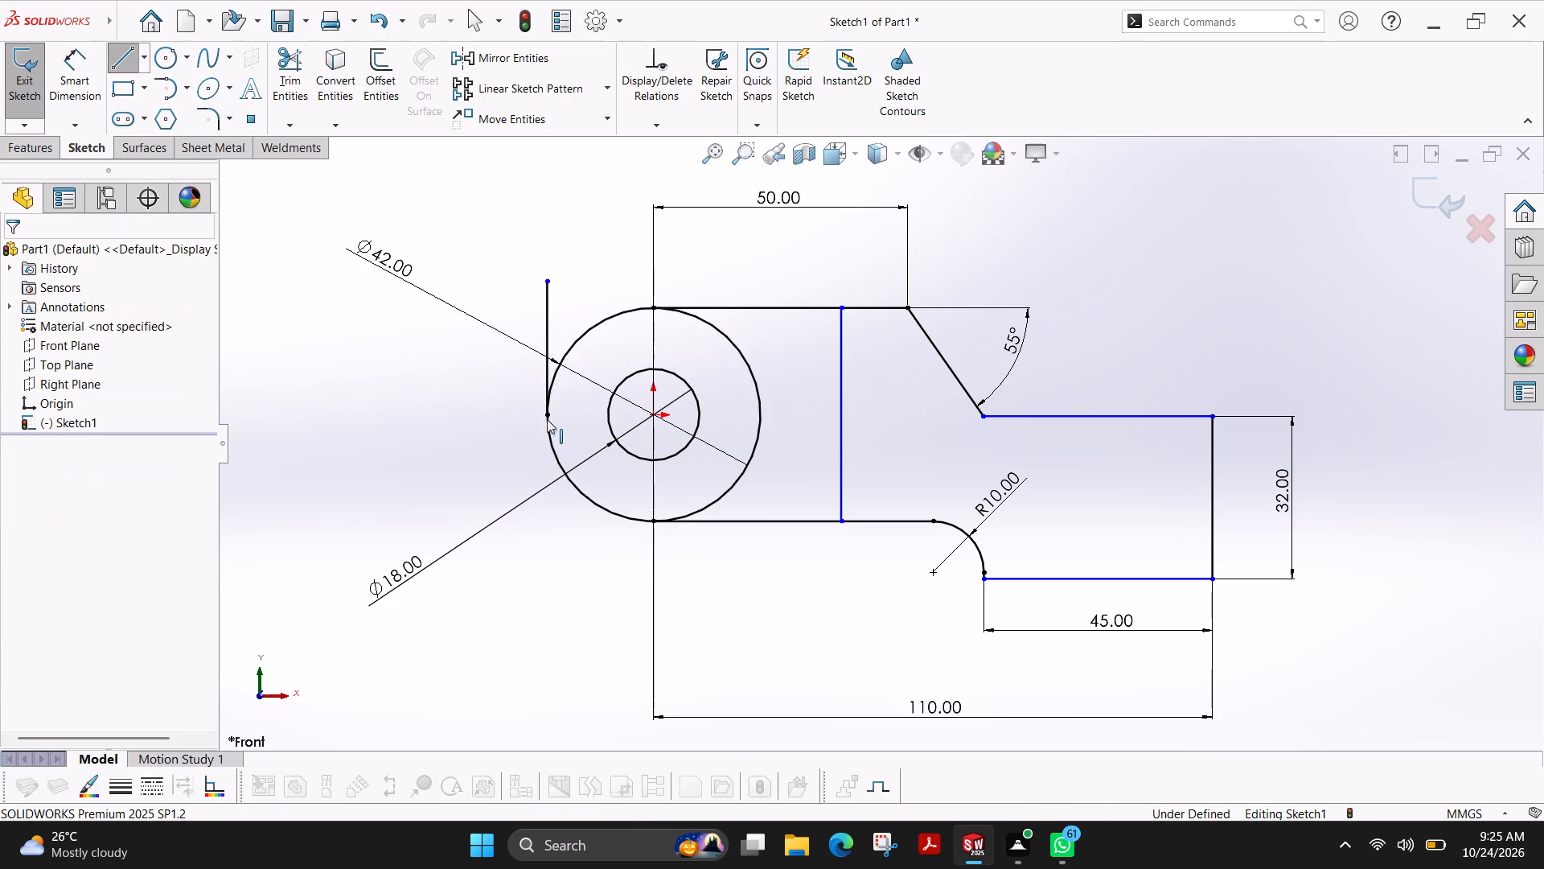
# Dimension the horizontal distance between the reference line and the vertical line across the arm as 42 mm.
pyautogui.click(85, 95)
pyautogui.click(550, 323)
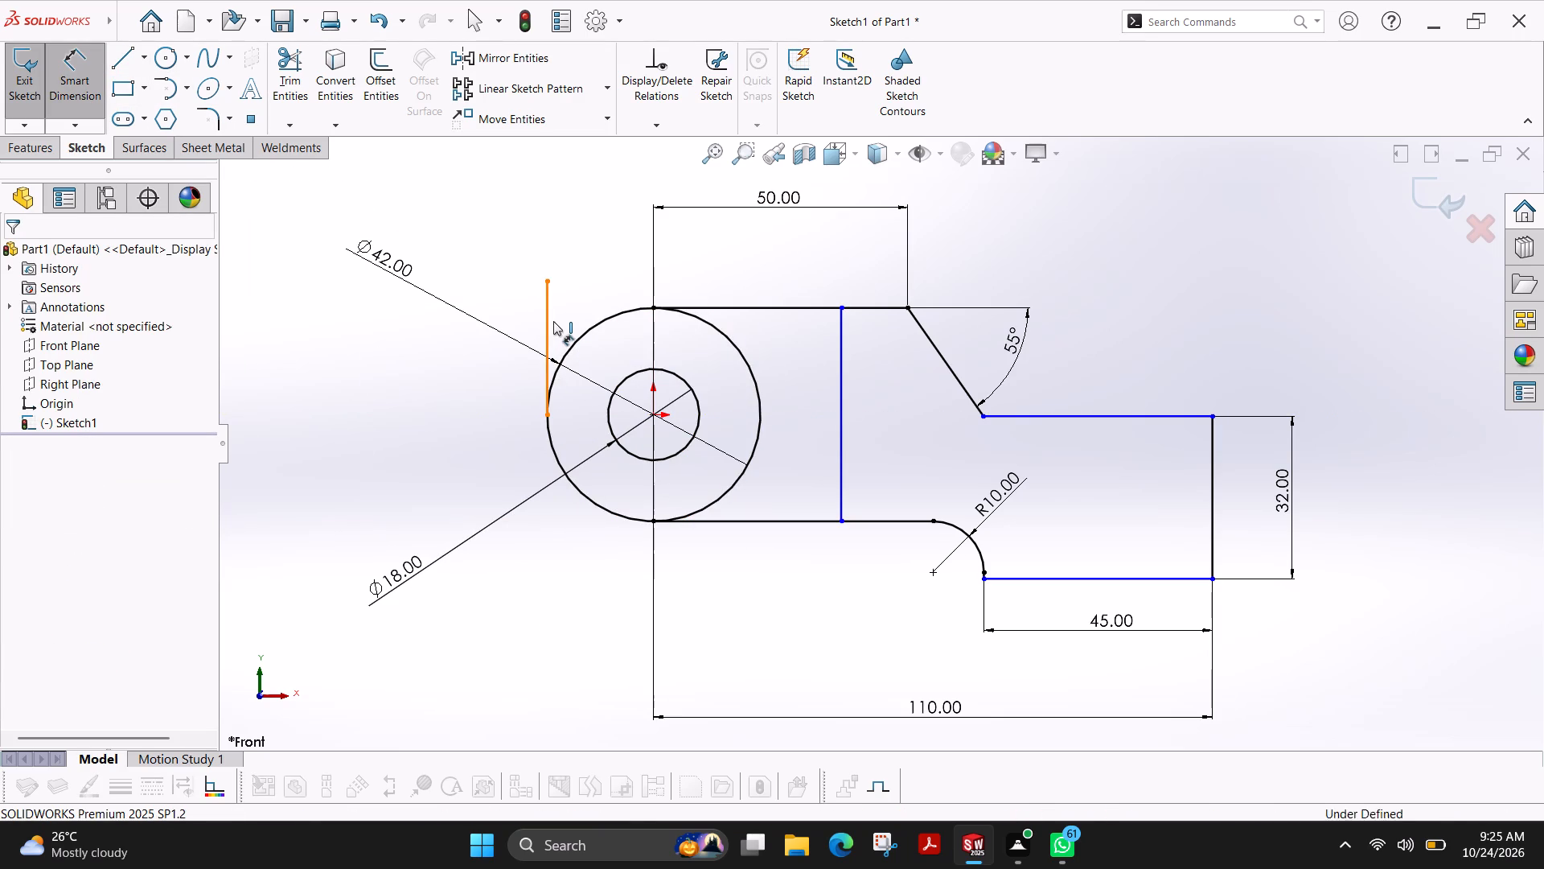
pyautogui.click(842, 376)
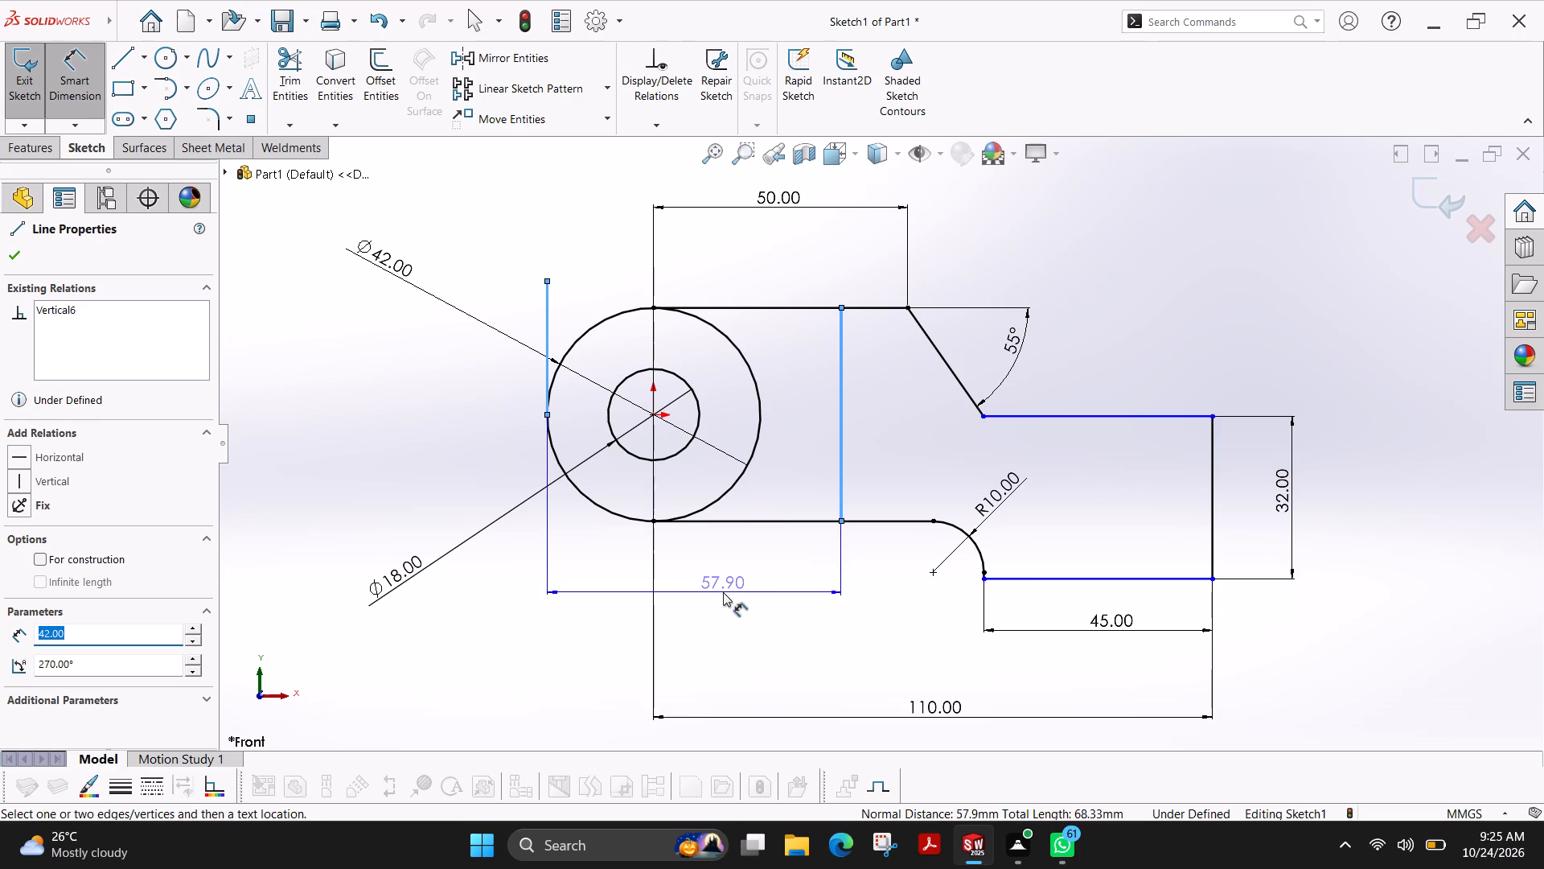
pyautogui.click(723, 592)
pyautogui.write('42')
pyautogui.press('Return')
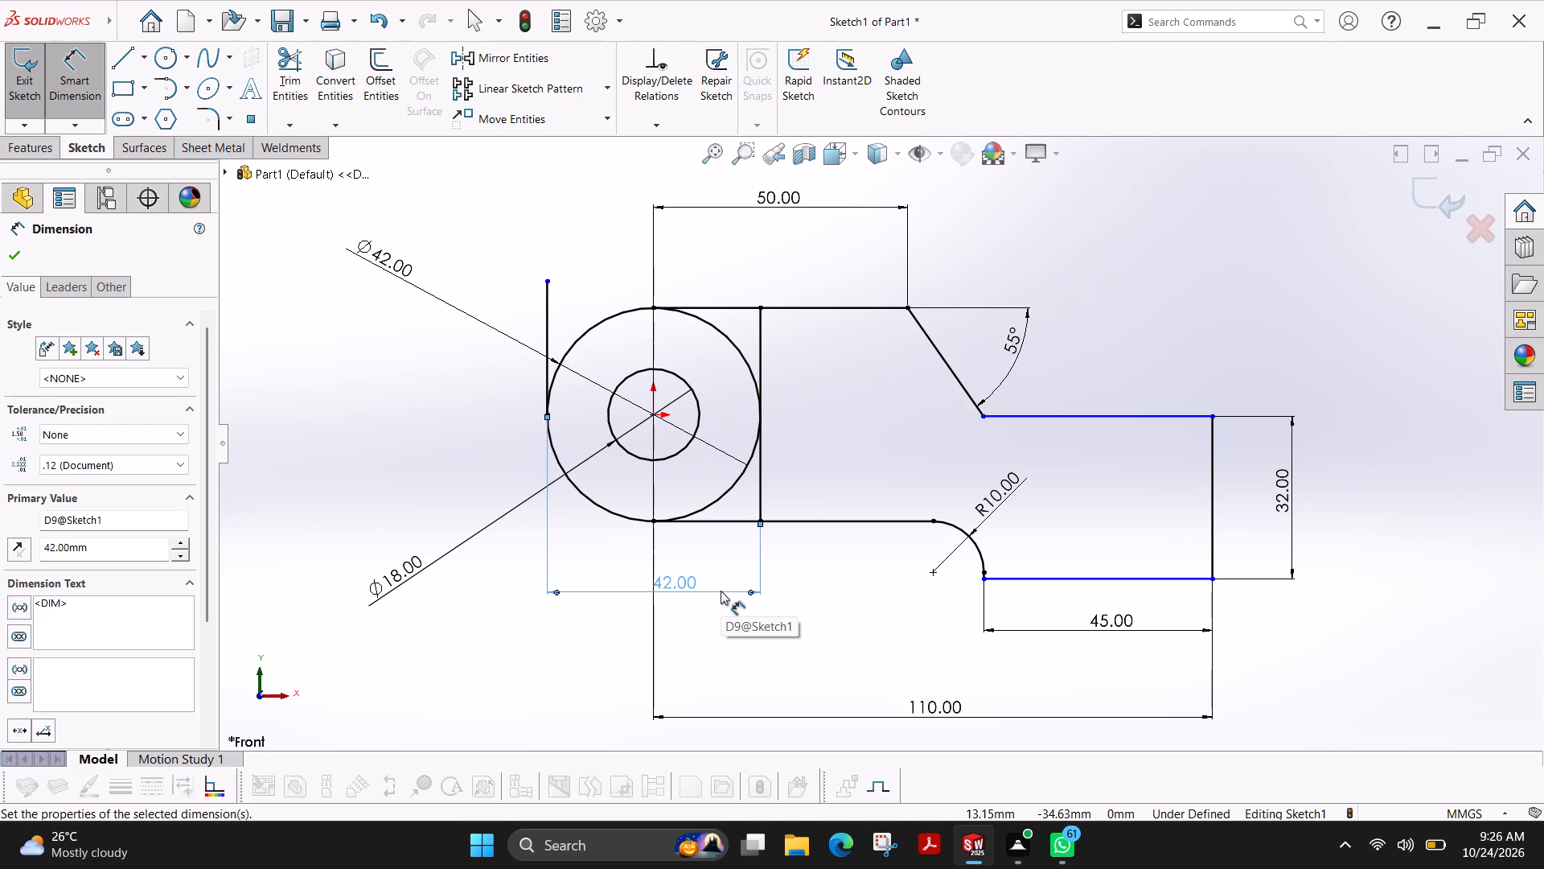
pyautogui.click(15, 253)
# Trim away the vertical reference line and the half of the outer circle lying inside the arm.
pyautogui.click(277, 72)
pyautogui.moveTo(575, 285); pyautogui.dragTo(531, 322)
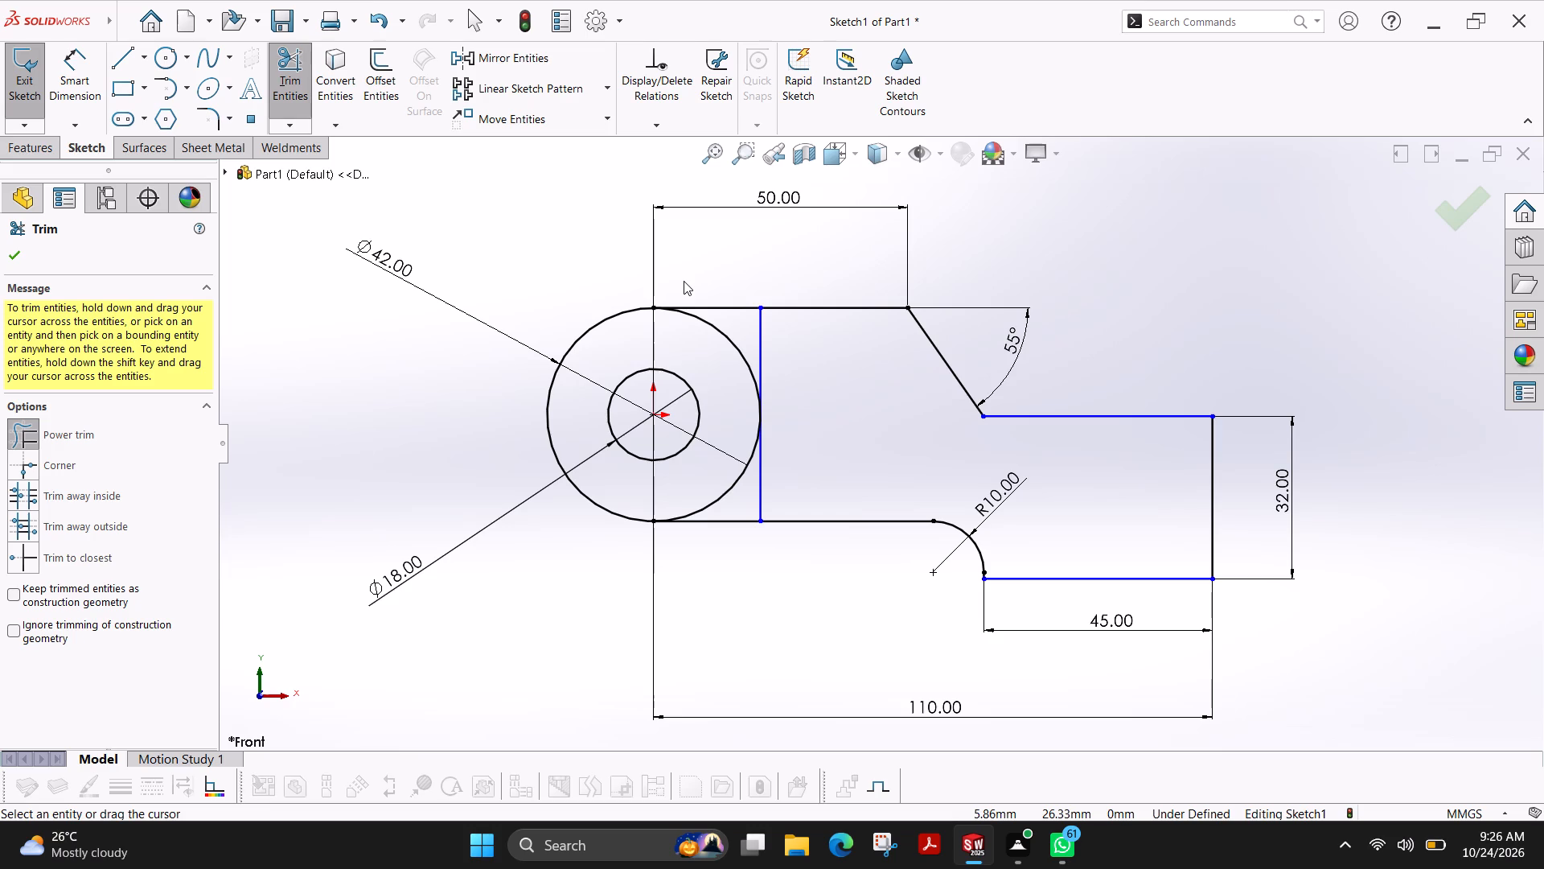
pyautogui.moveTo(717, 357); pyautogui.dragTo(743, 332)
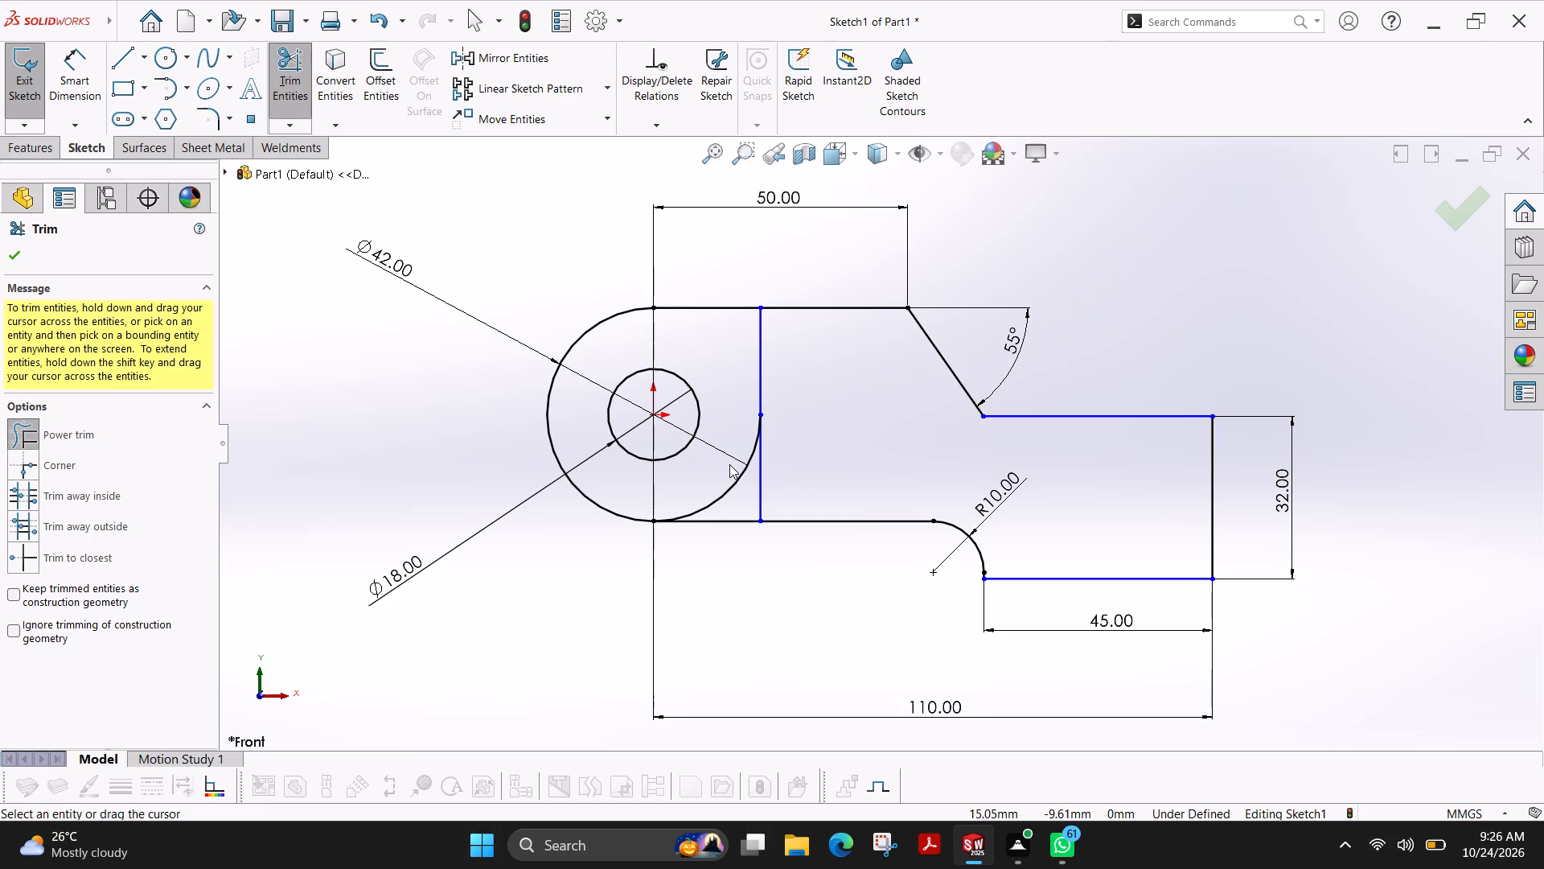
pyautogui.moveTo(728, 465); pyautogui.dragTo(737, 492)
pyautogui.click(15, 255)
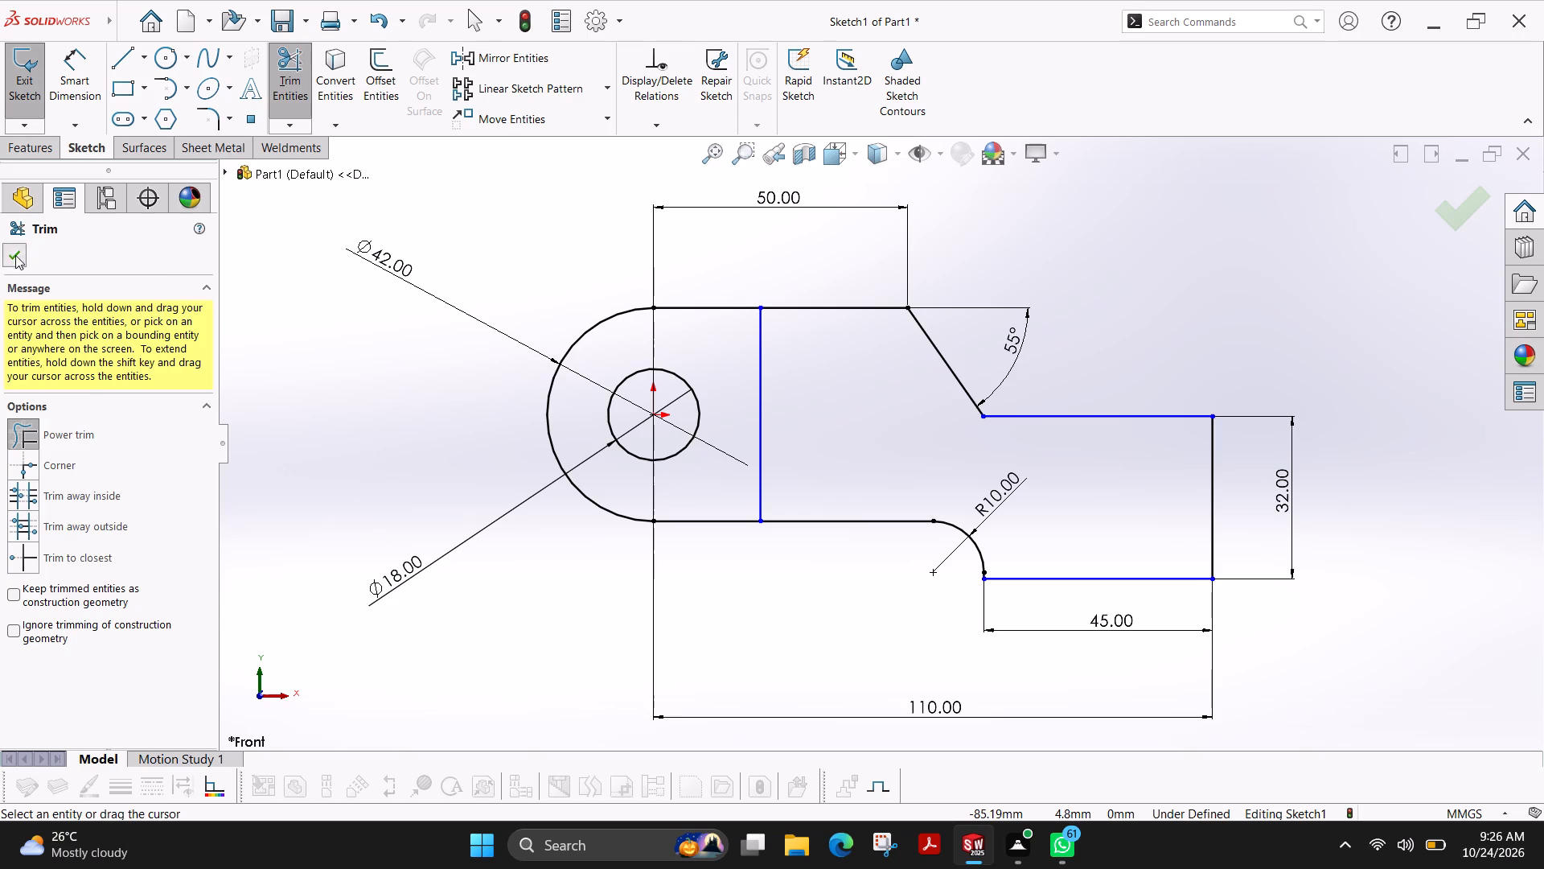
# Start a Boss-Extrude of the sketch and open the choice of end condition for its first direction.
pyautogui.click(23, 143)
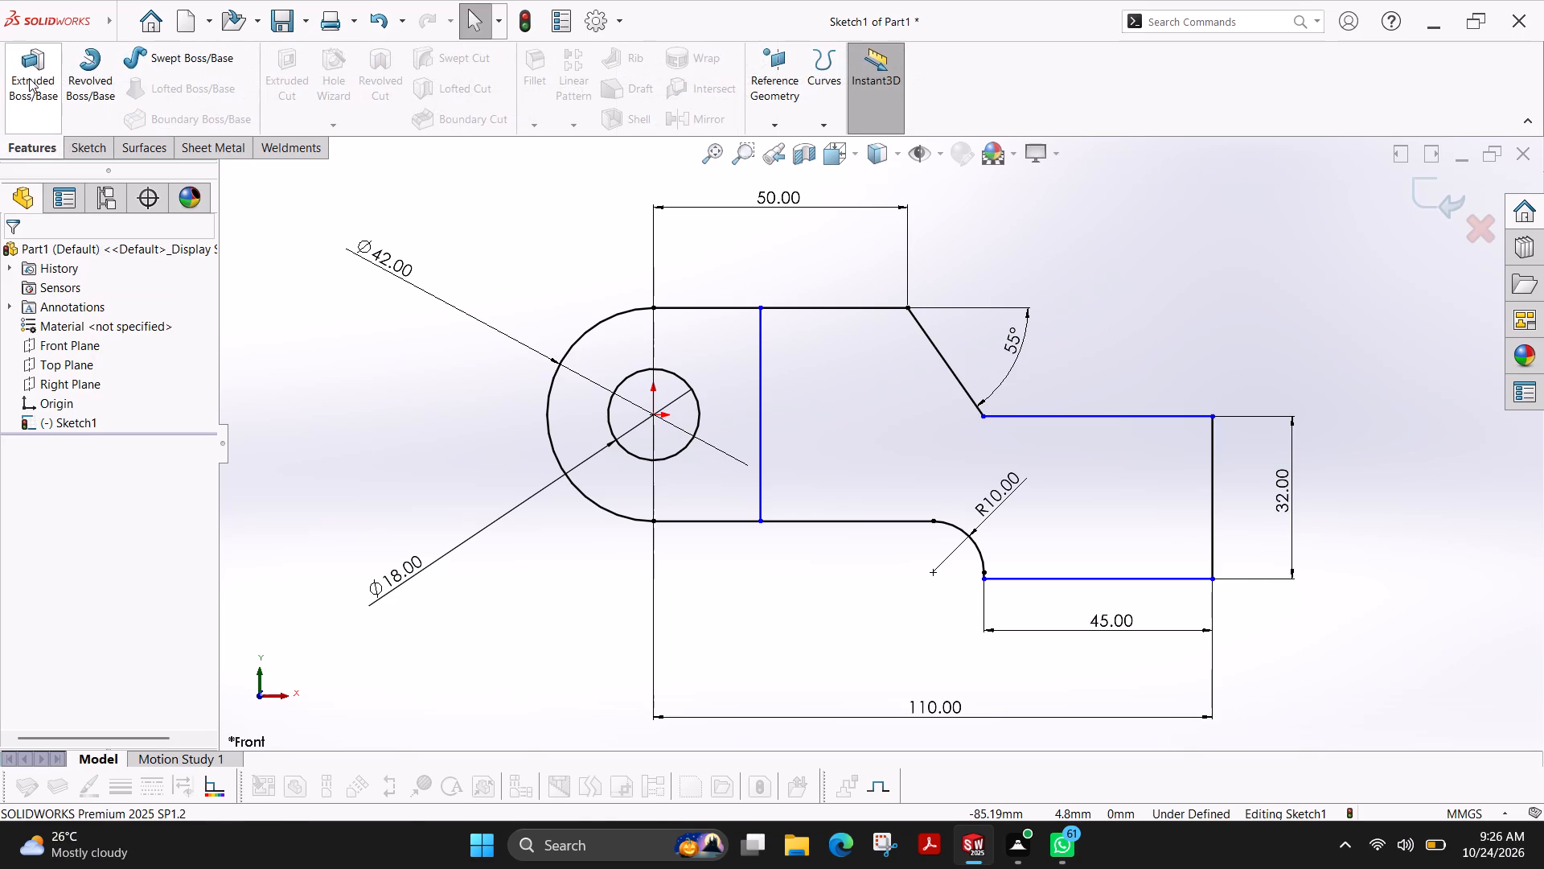
pyautogui.click(29, 78)
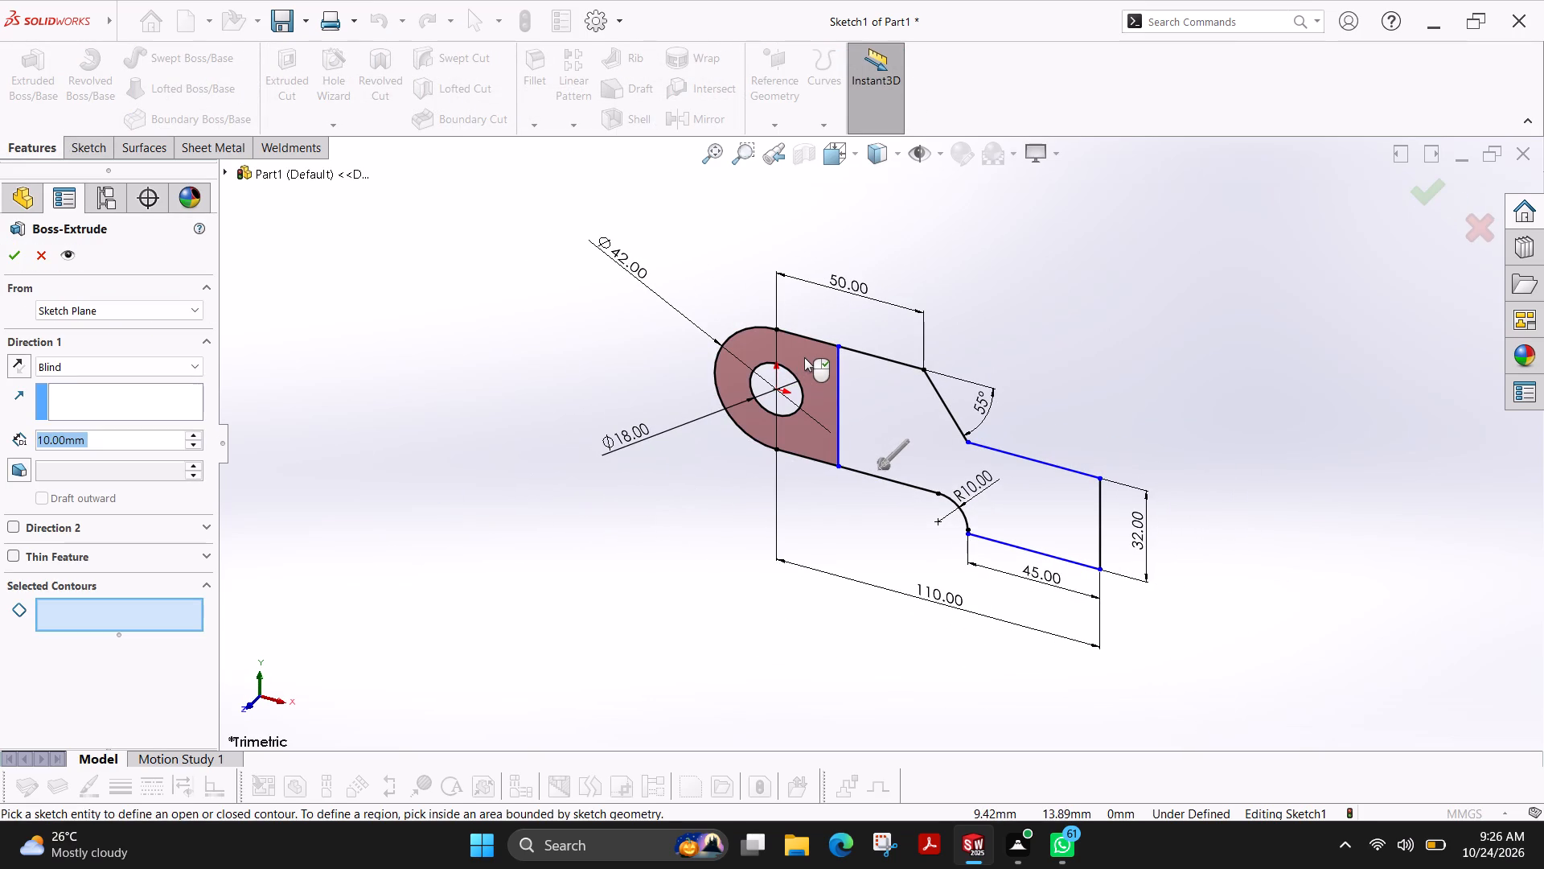
pyautogui.click(193, 365)
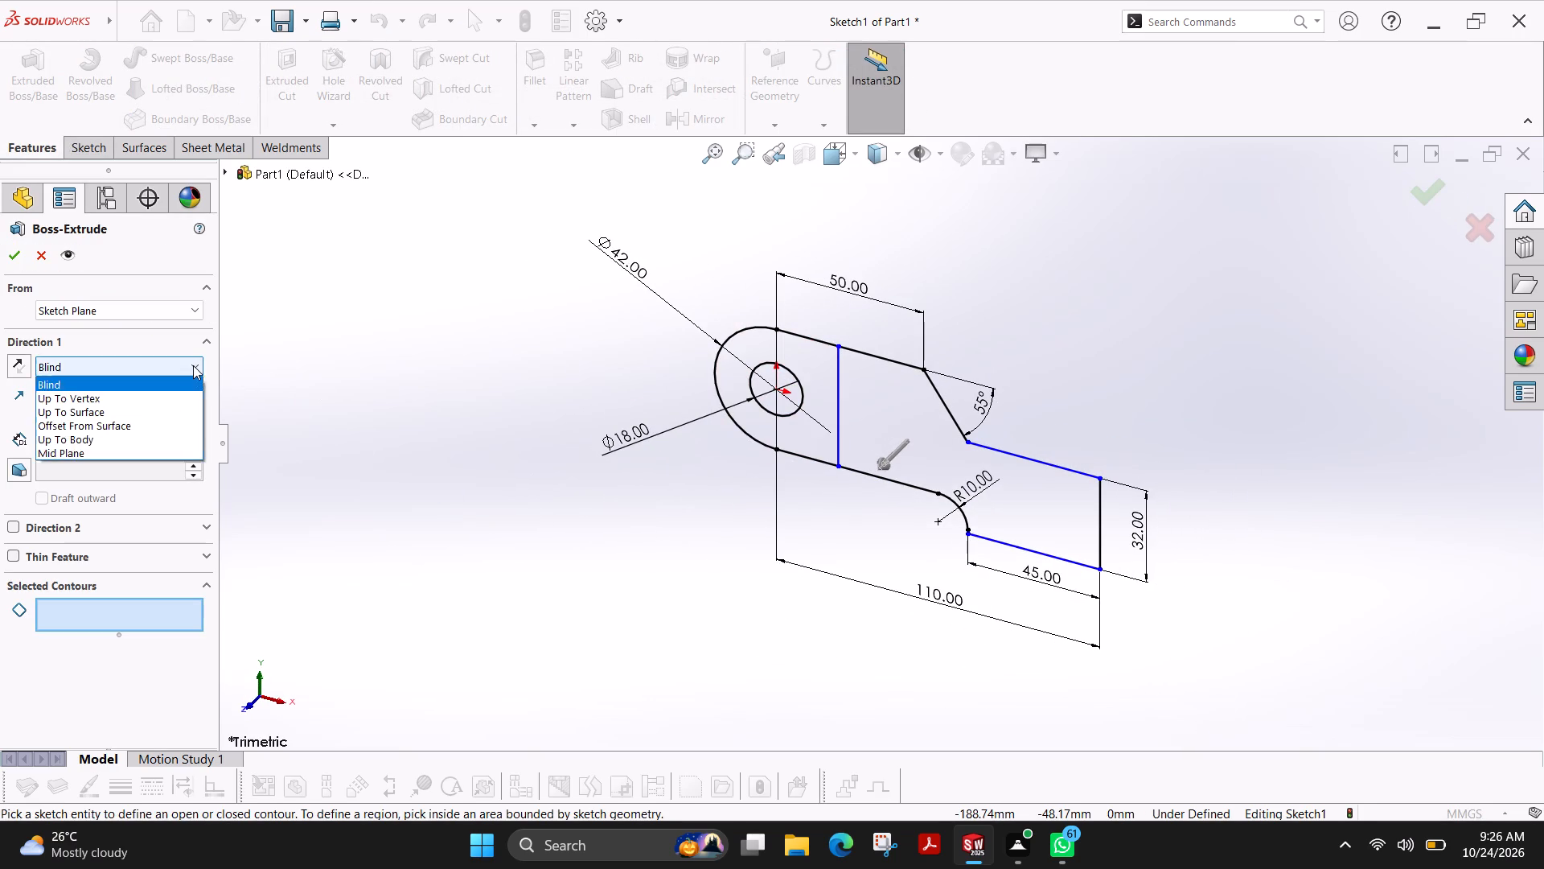
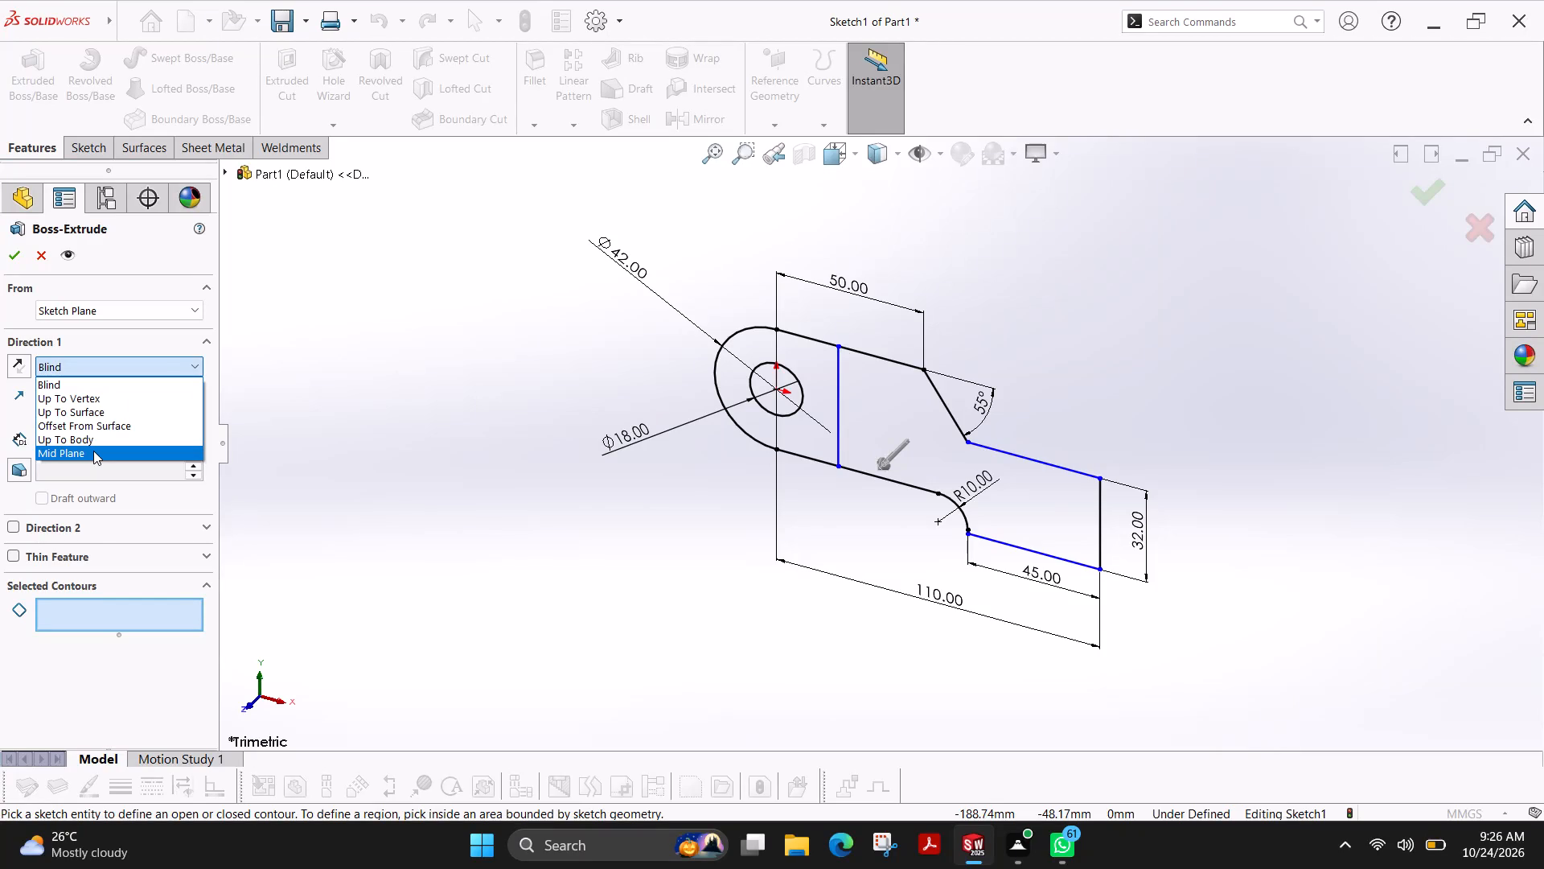
# Extrude the stepped arm region beyond the vertical dividing line 41 mm with the Mid Plane end condition.
pyautogui.click(93, 451)
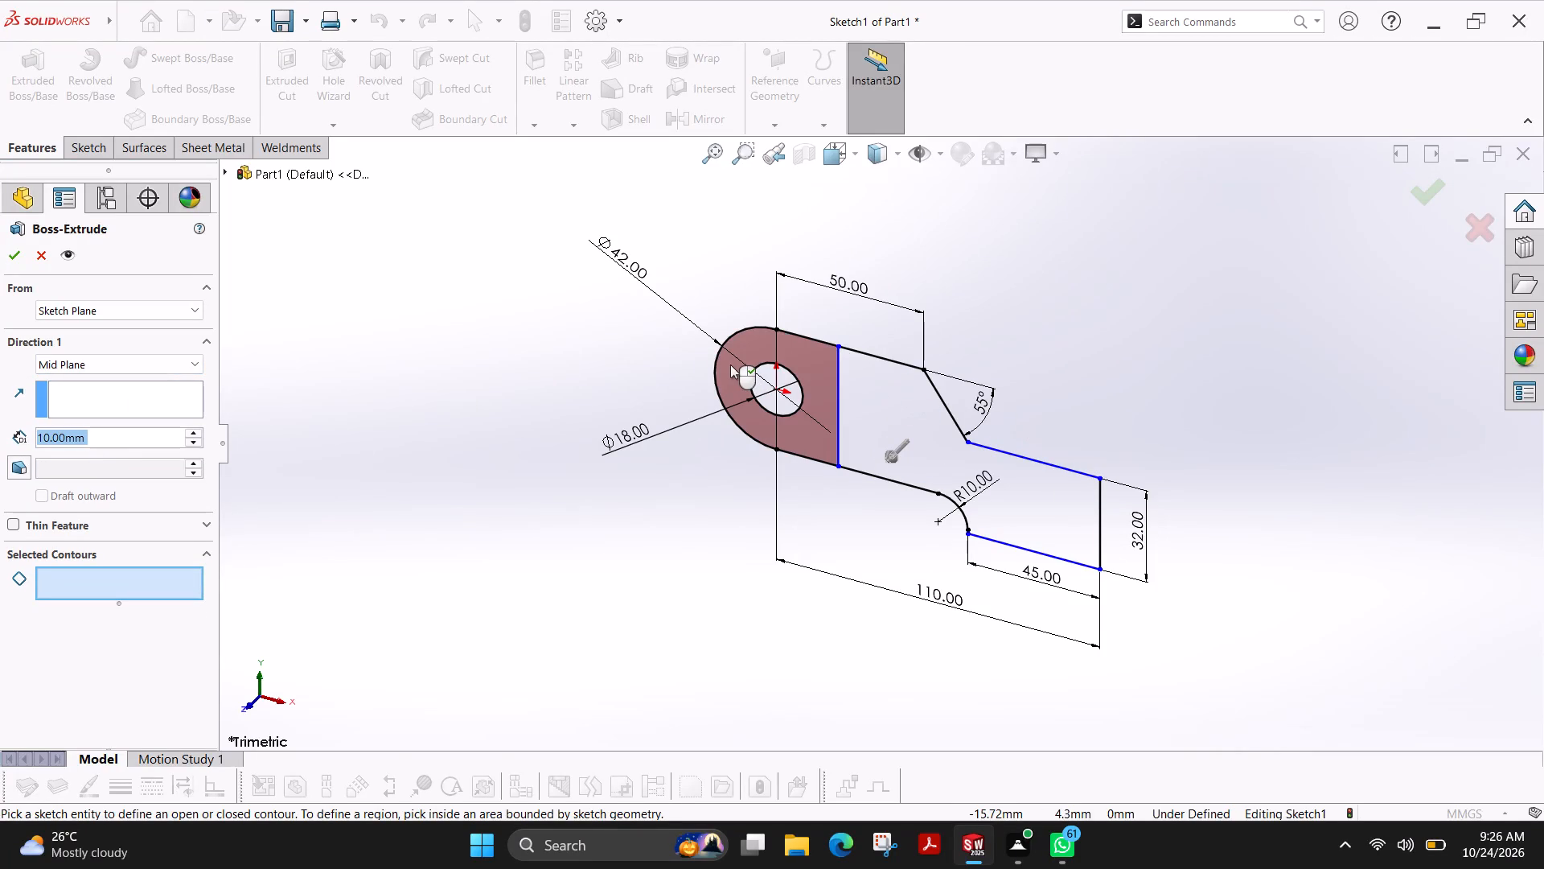
pyautogui.click(897, 407)
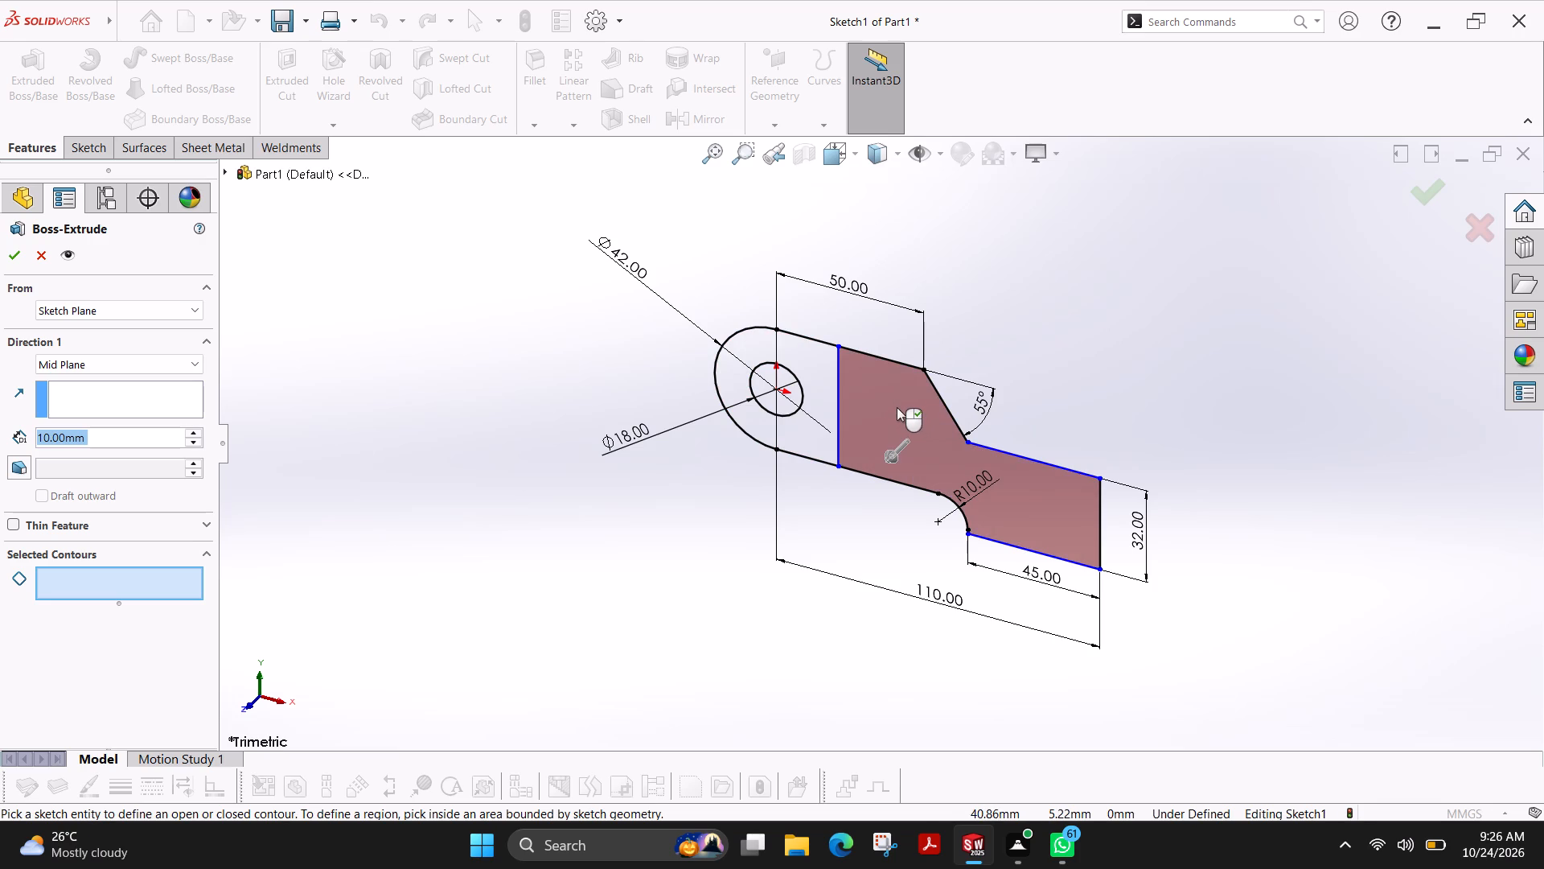
pyautogui.tripleClick(189, 434)
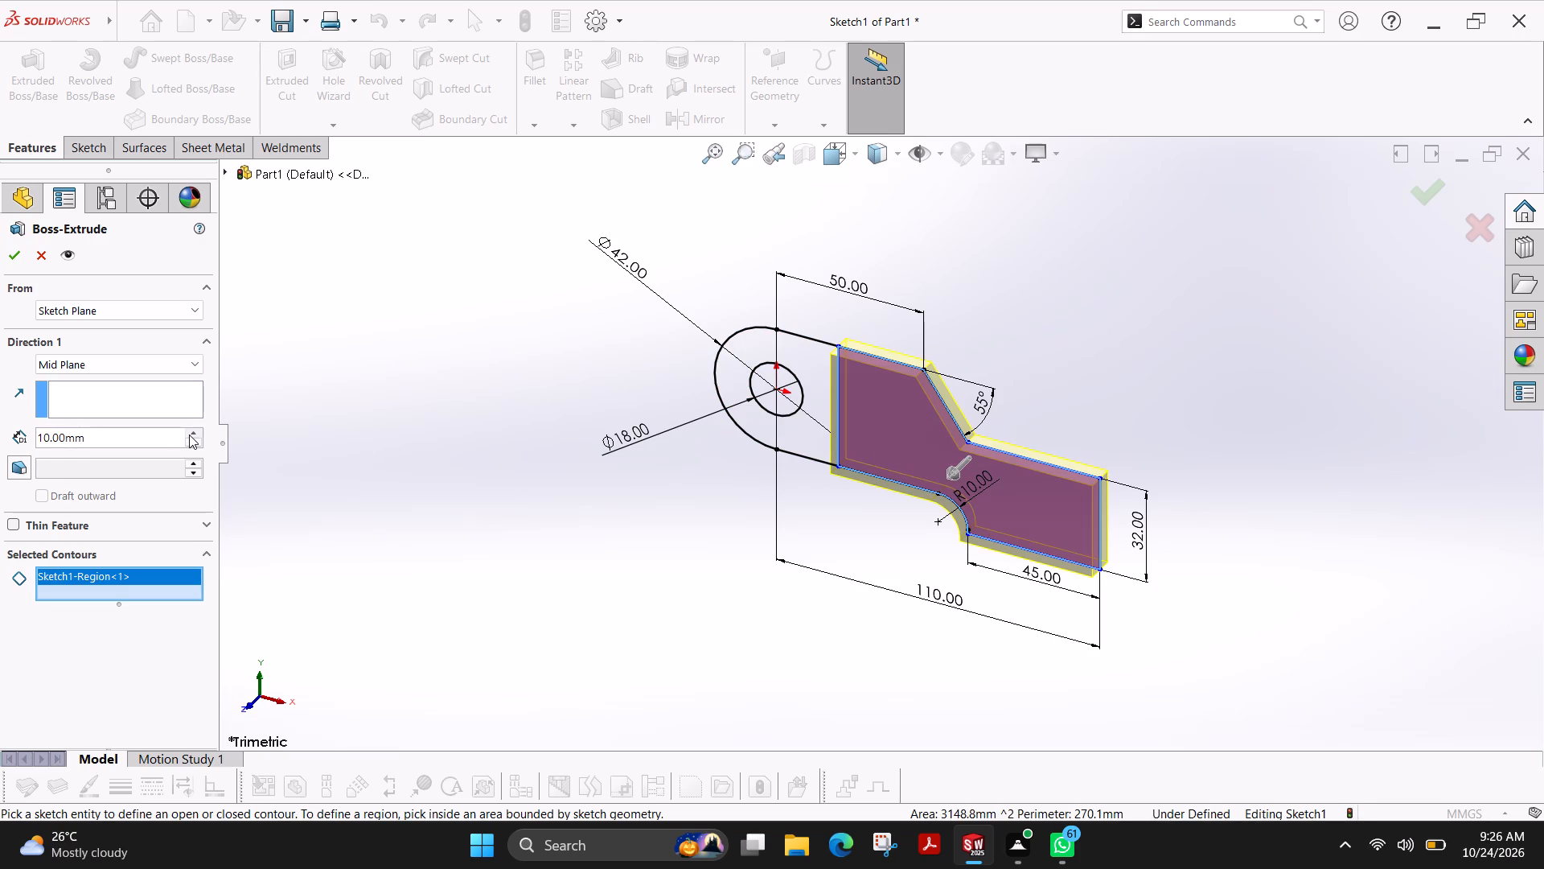
pyautogui.doubleClick(143, 443)
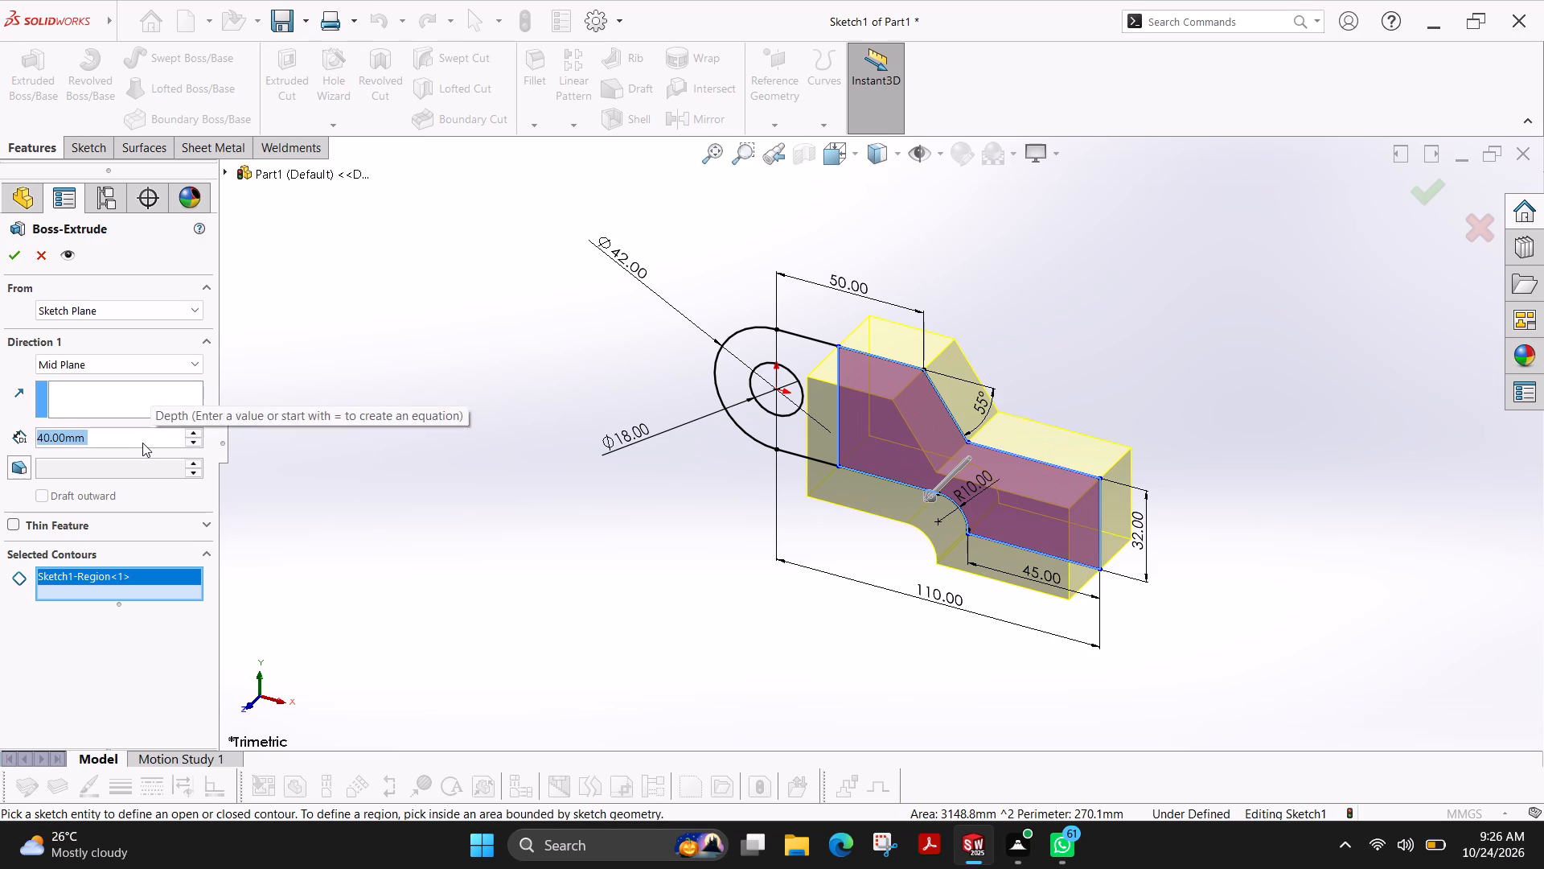
pyautogui.write('41')
pyautogui.press('Return')
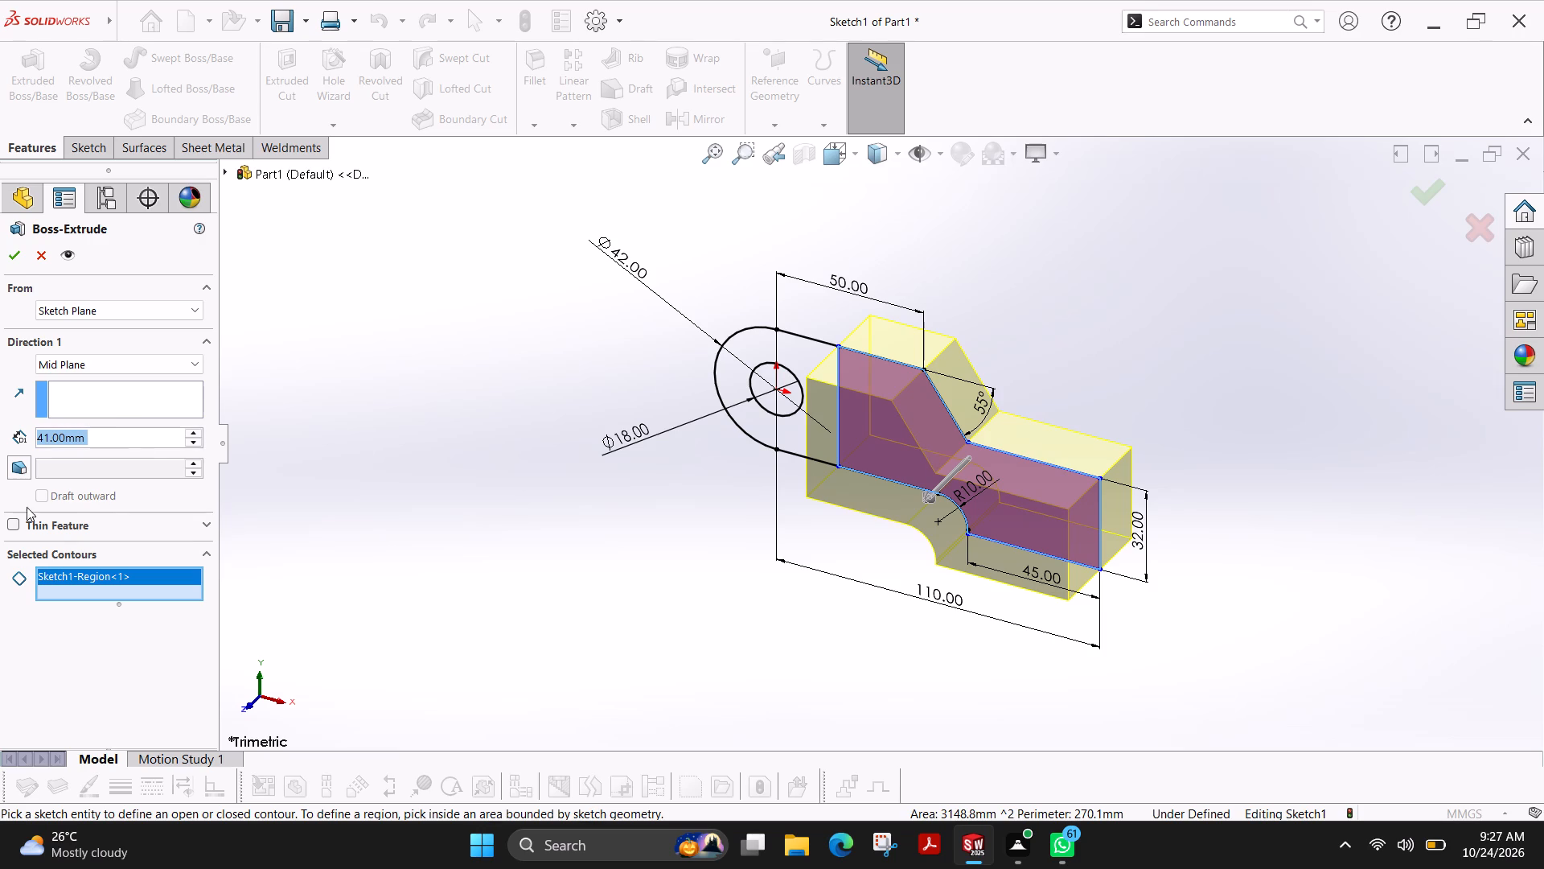
pyautogui.click(14, 266)
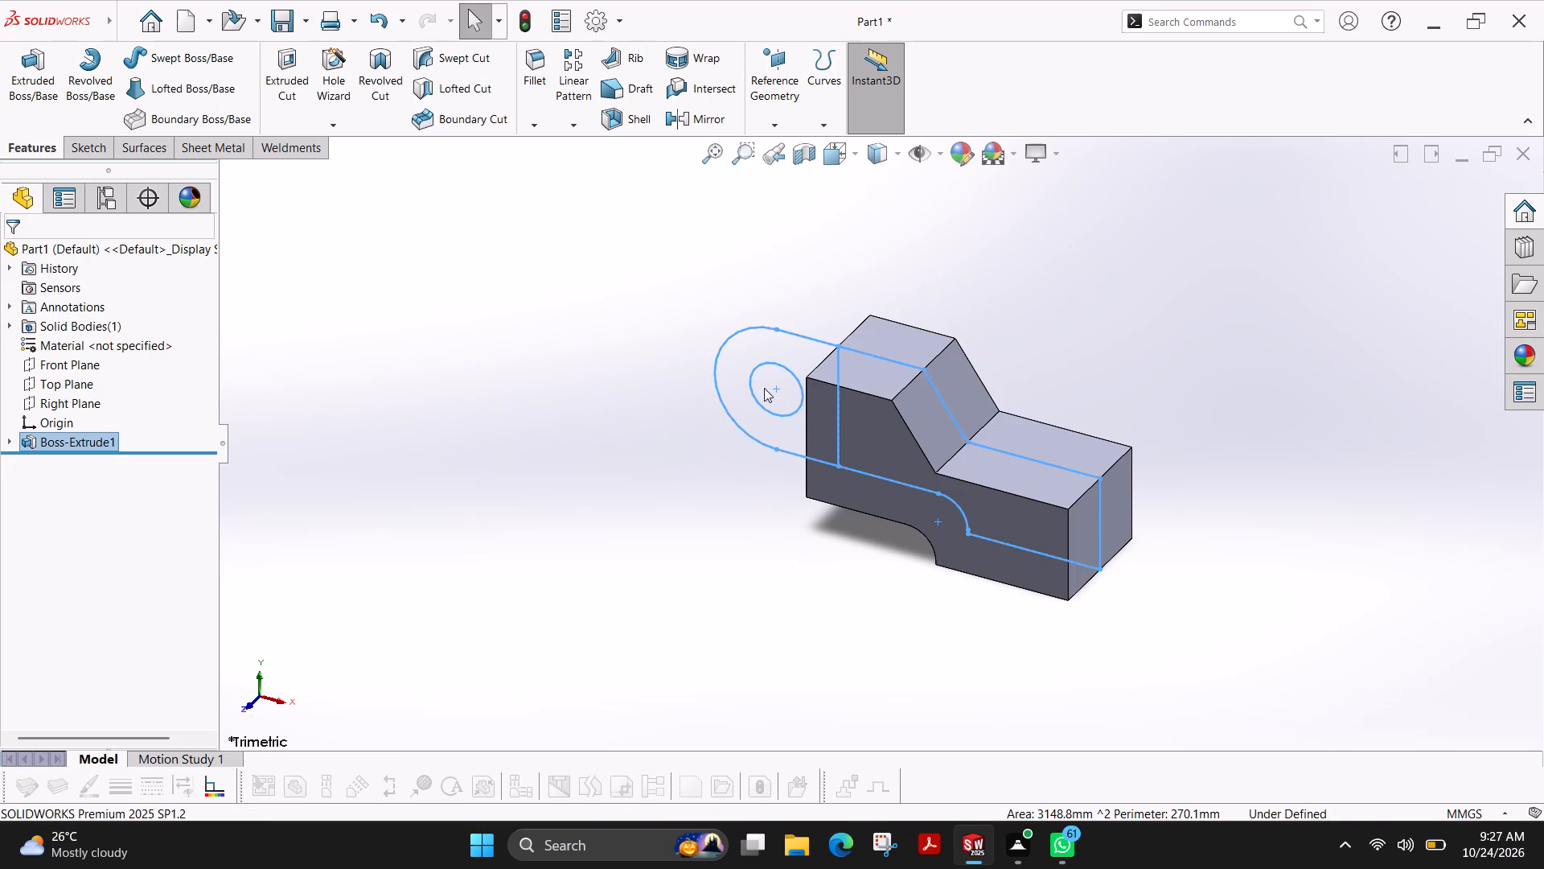
# Start a Boss-Extrude of Sketch1's rounded region around the hole, with Blind end conditions in both directions.
pyautogui.click(25, 72)
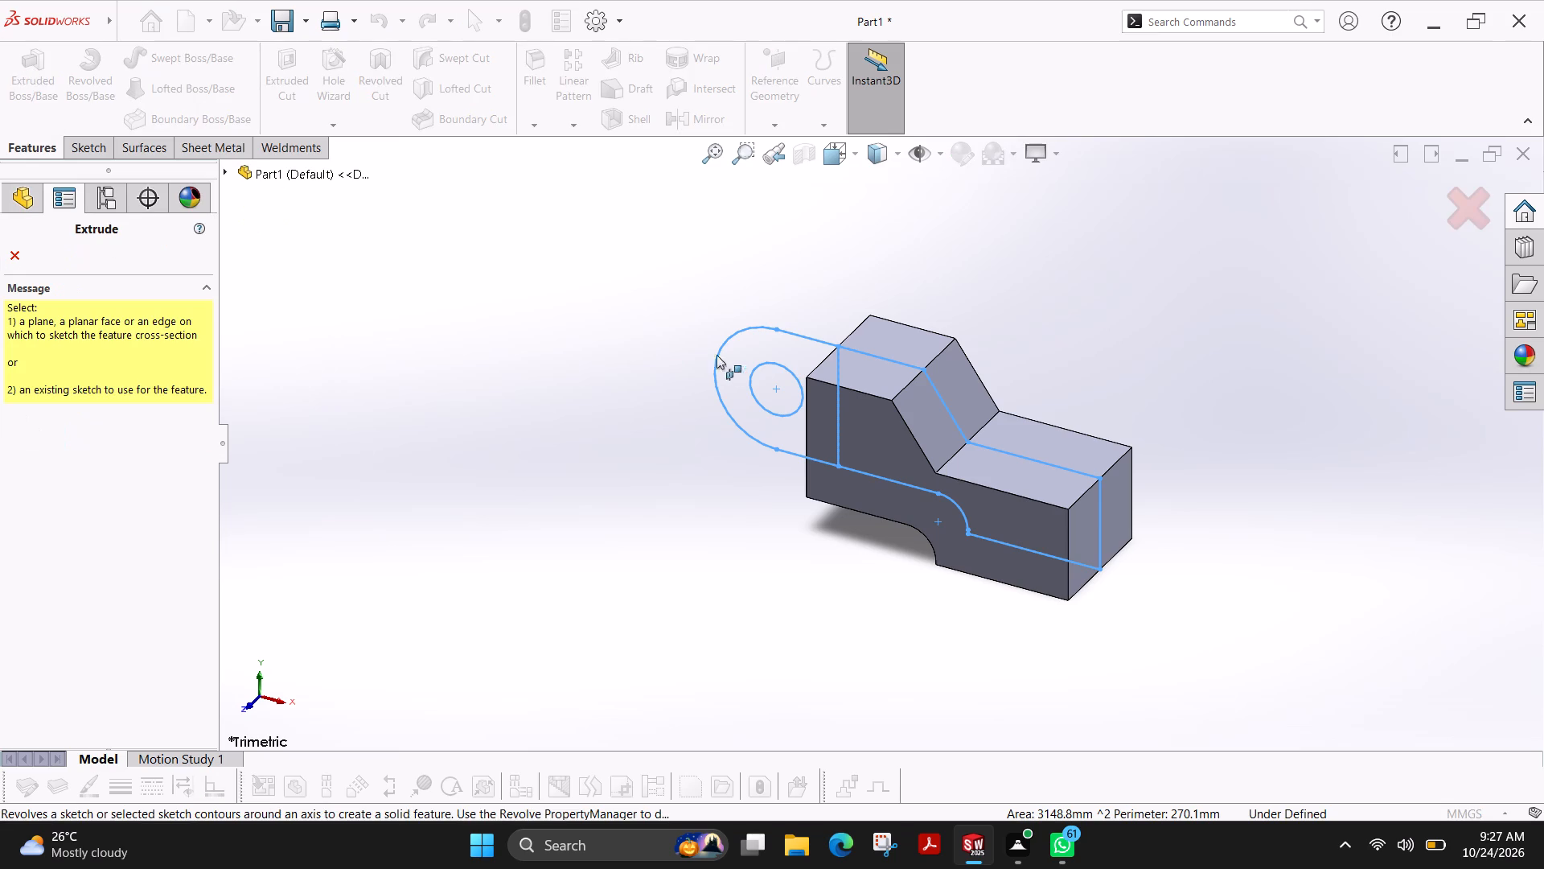
pyautogui.click(222, 169)
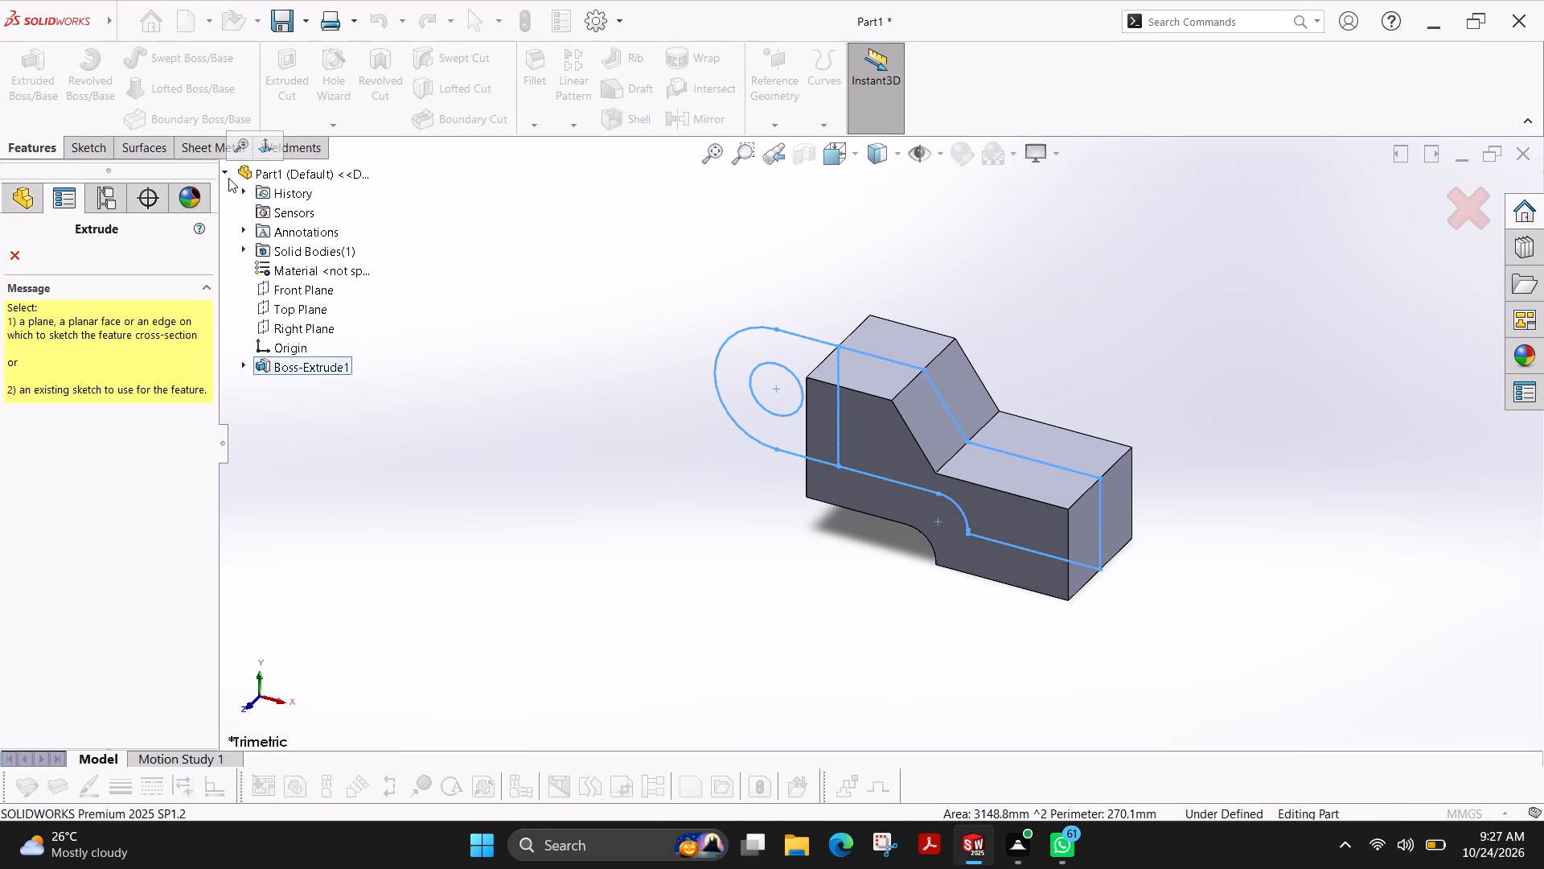
pyautogui.click(244, 361)
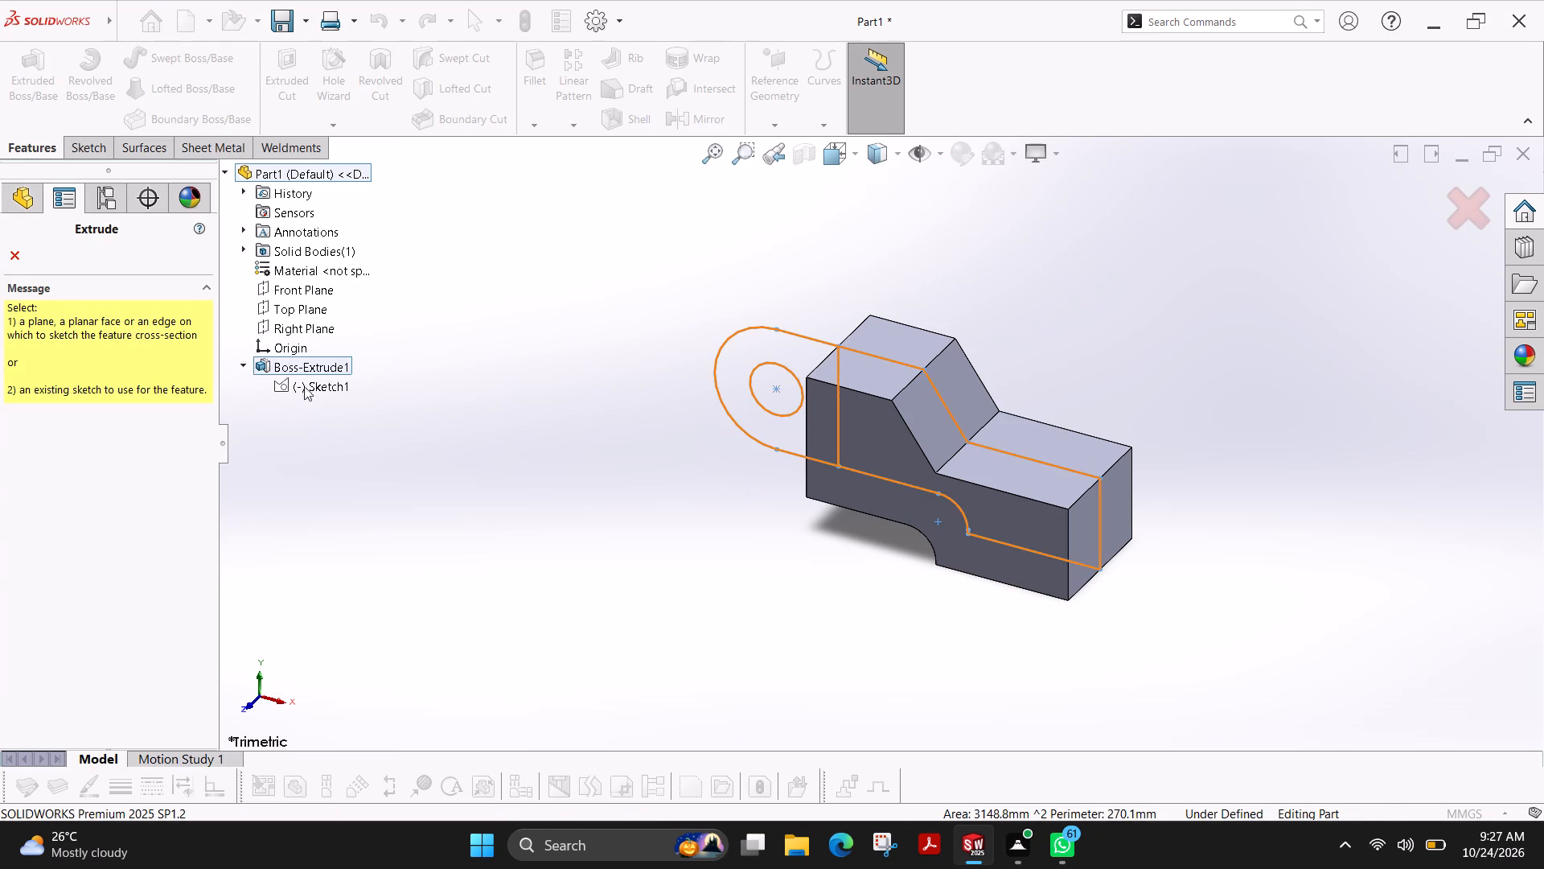
pyautogui.click(305, 381)
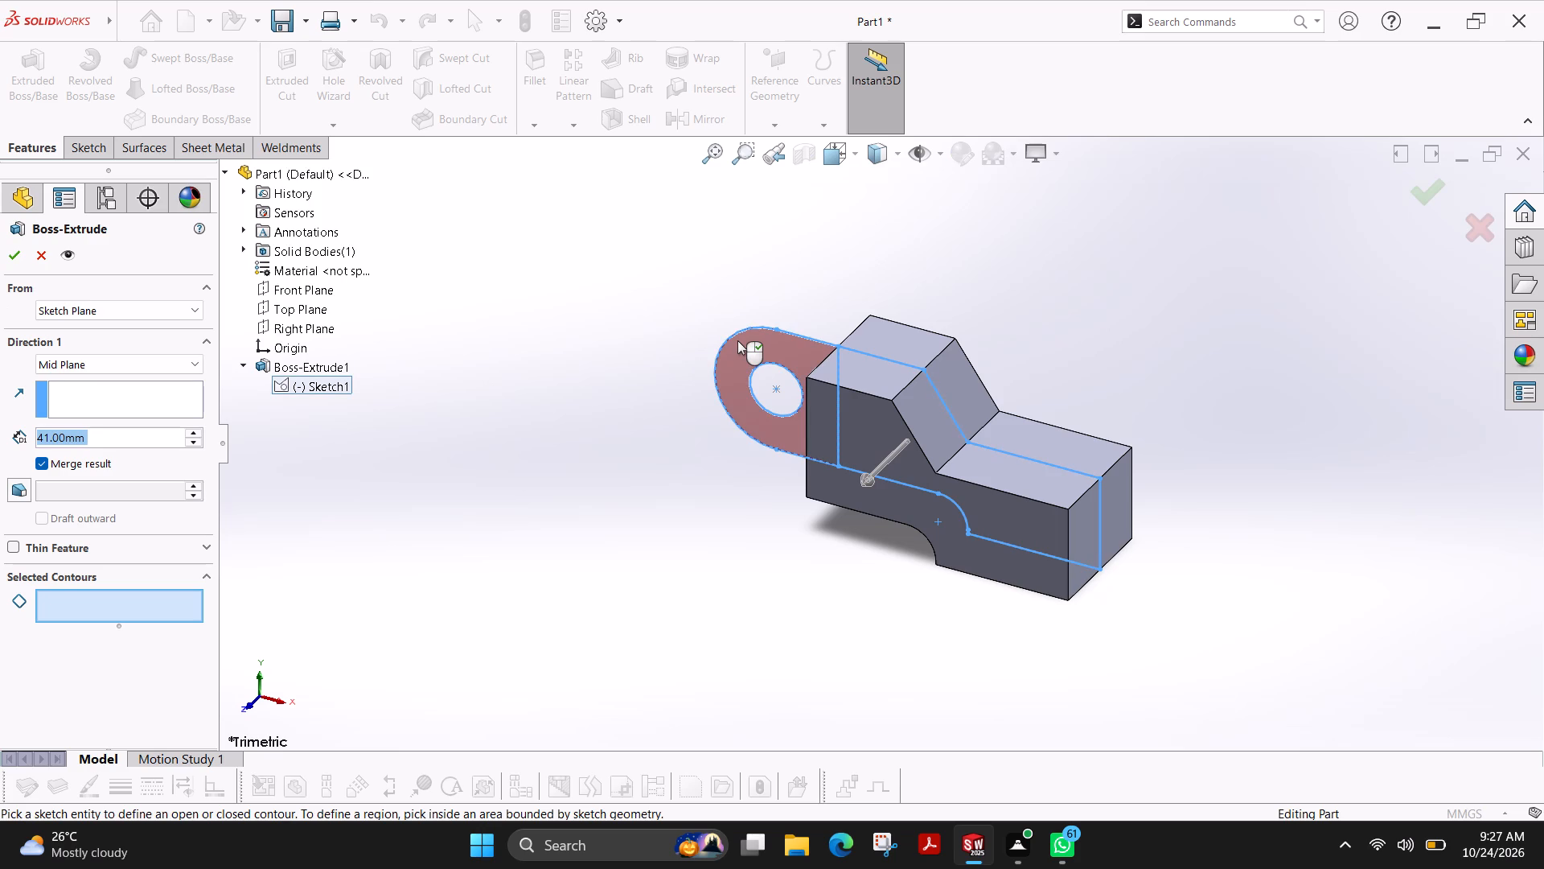
pyautogui.click(750, 345)
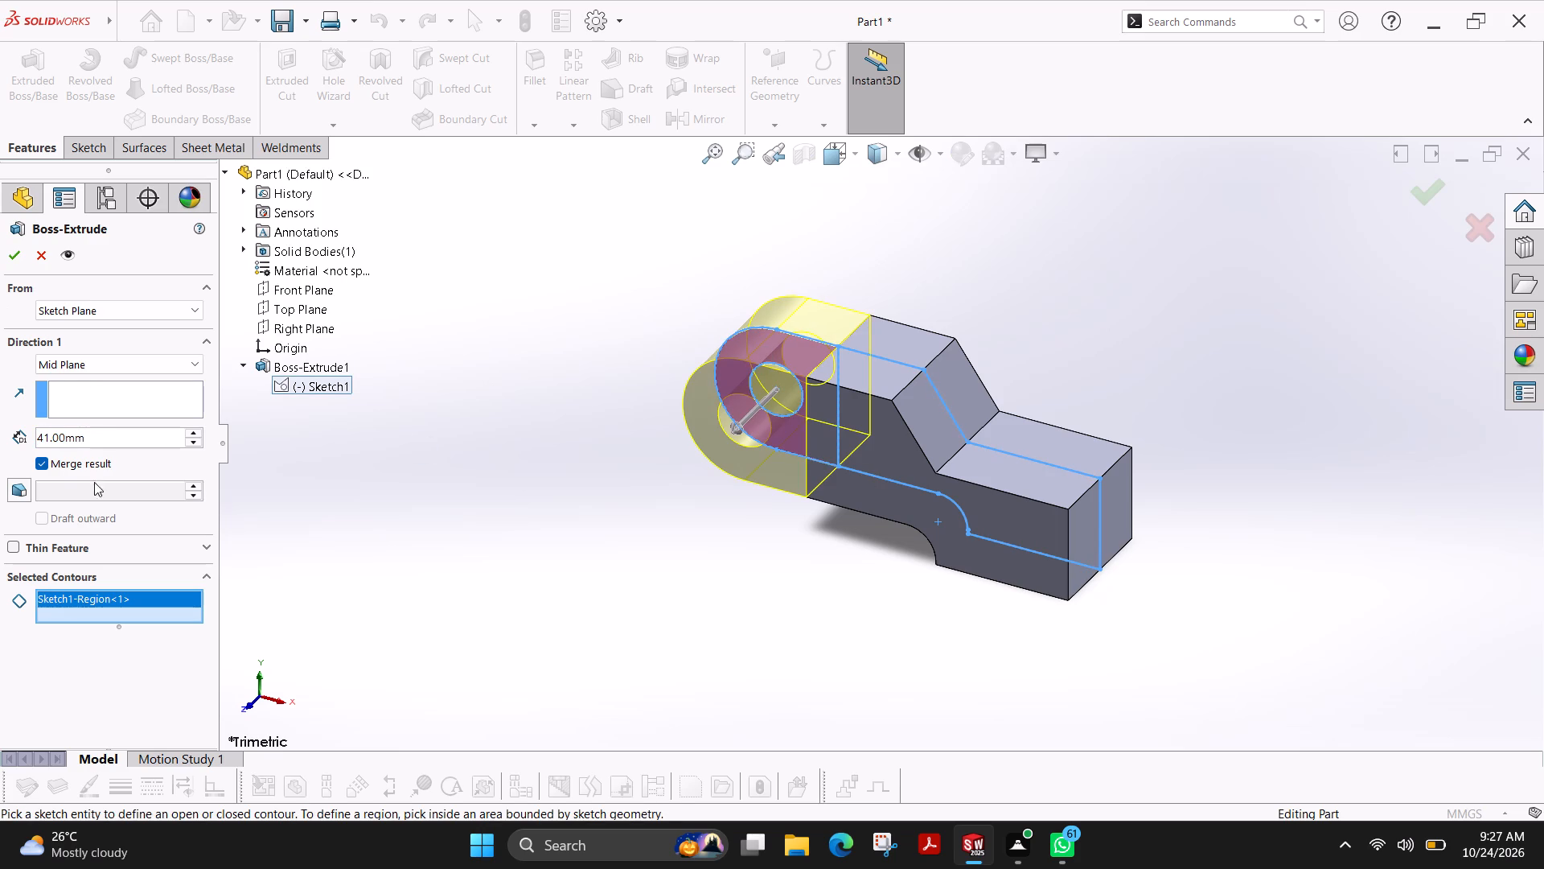
pyautogui.click(104, 360)
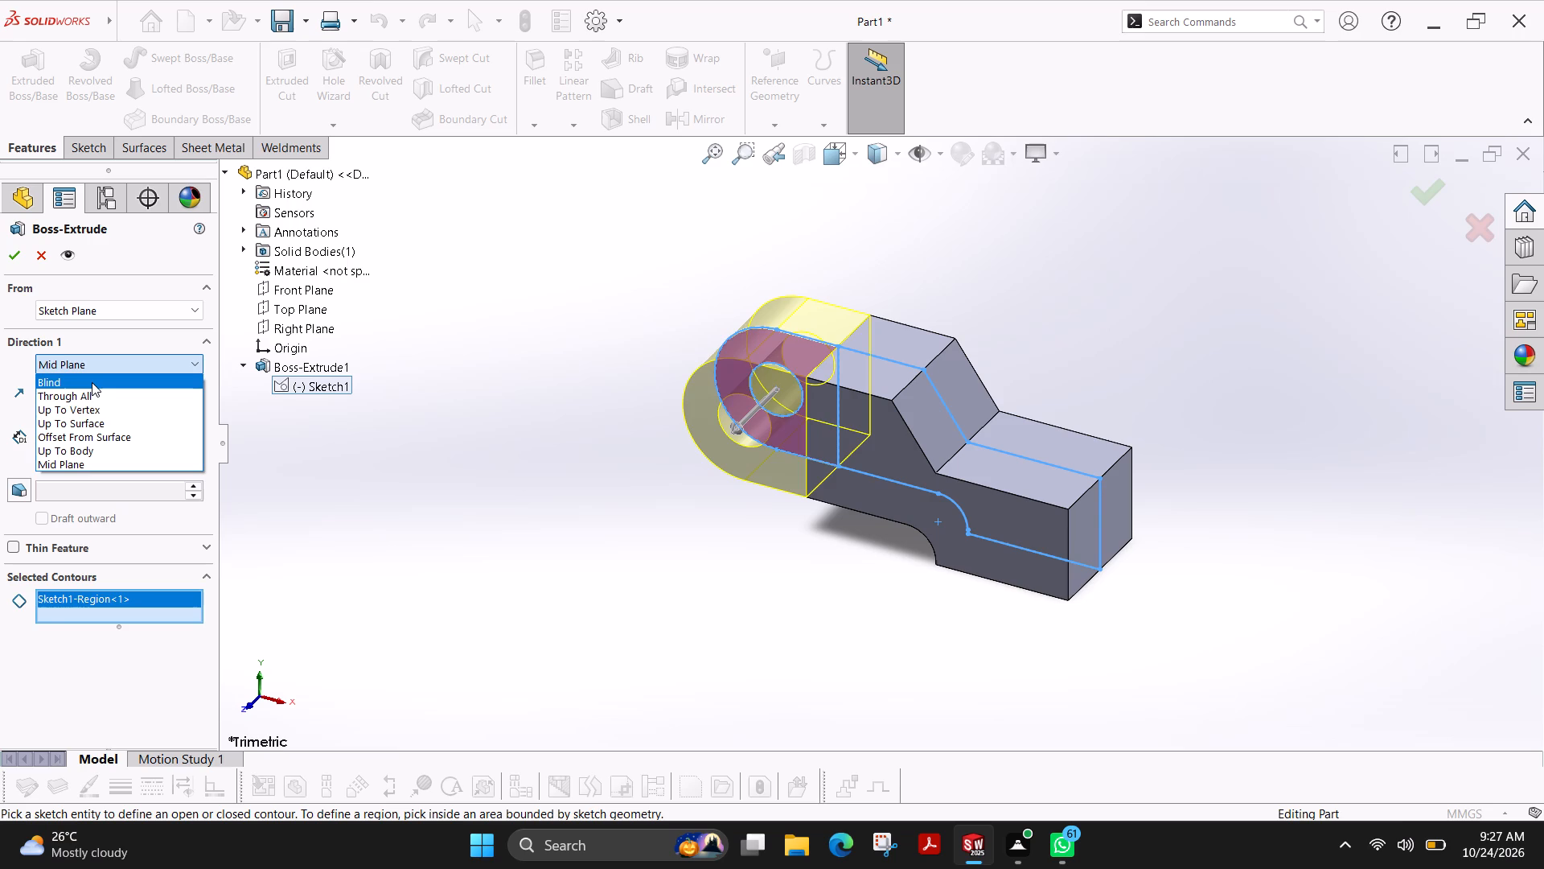
pyautogui.click(92, 382)
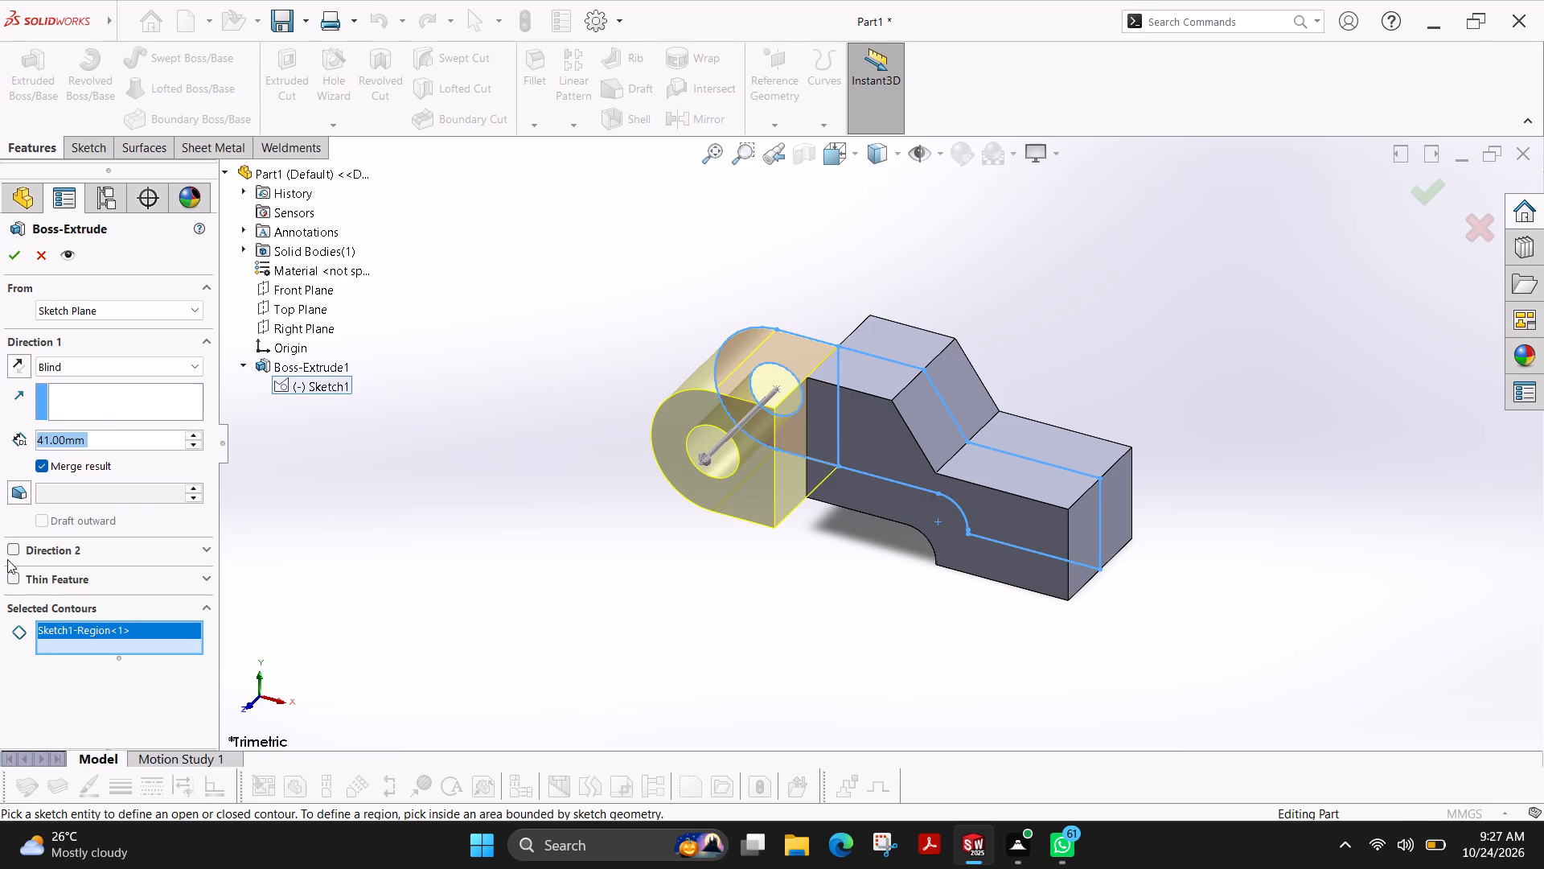
pyautogui.click(13, 550)
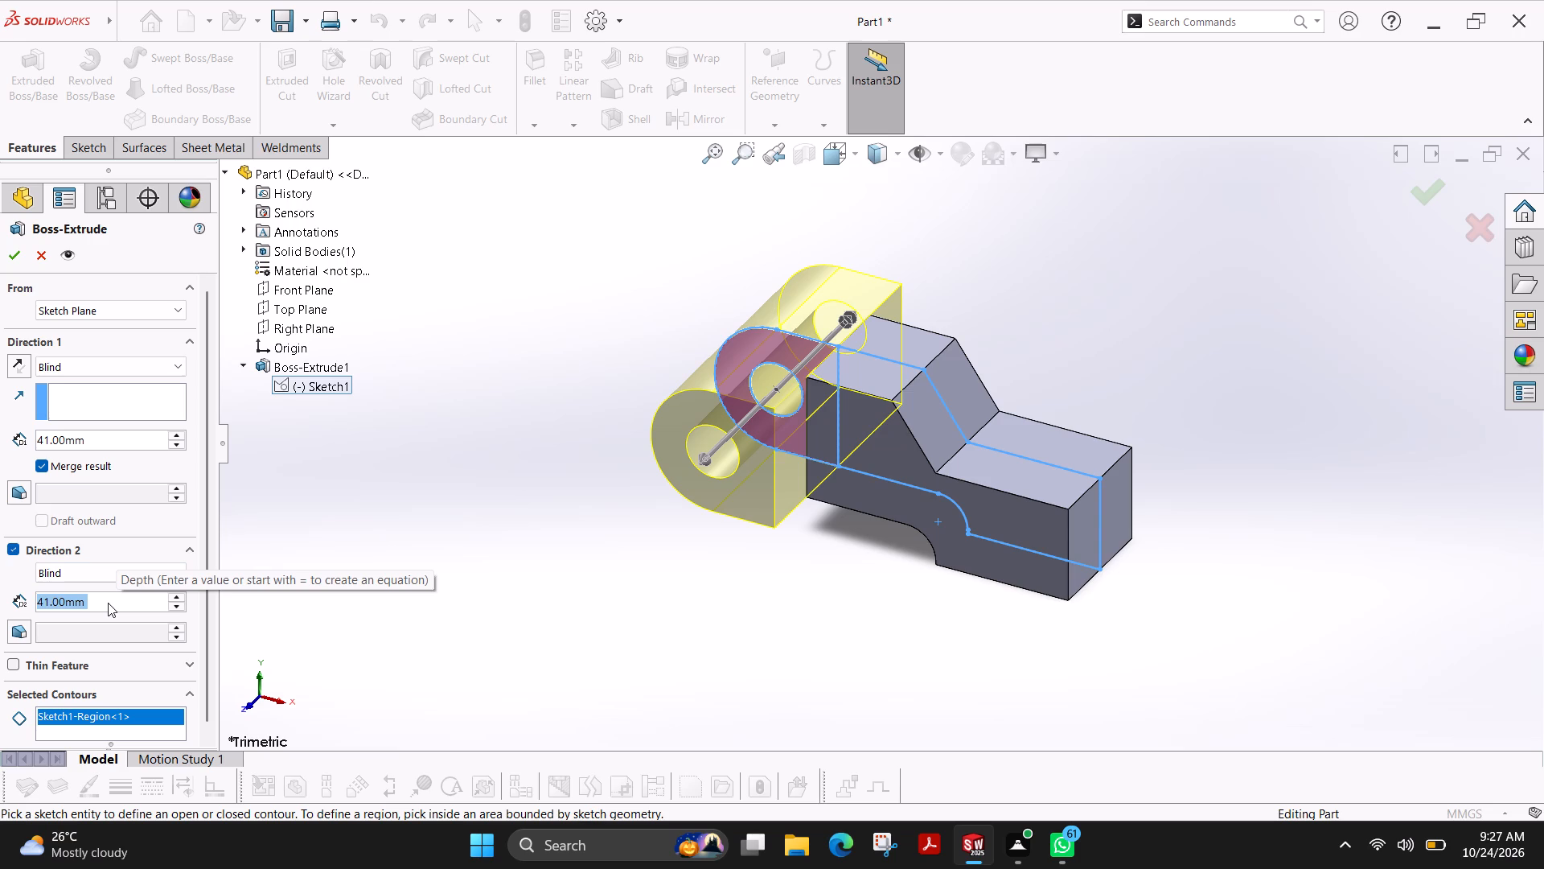
# Set the depth of both extrusion directions to 20.5 mm.
pyautogui.doubleClick(99, 444)
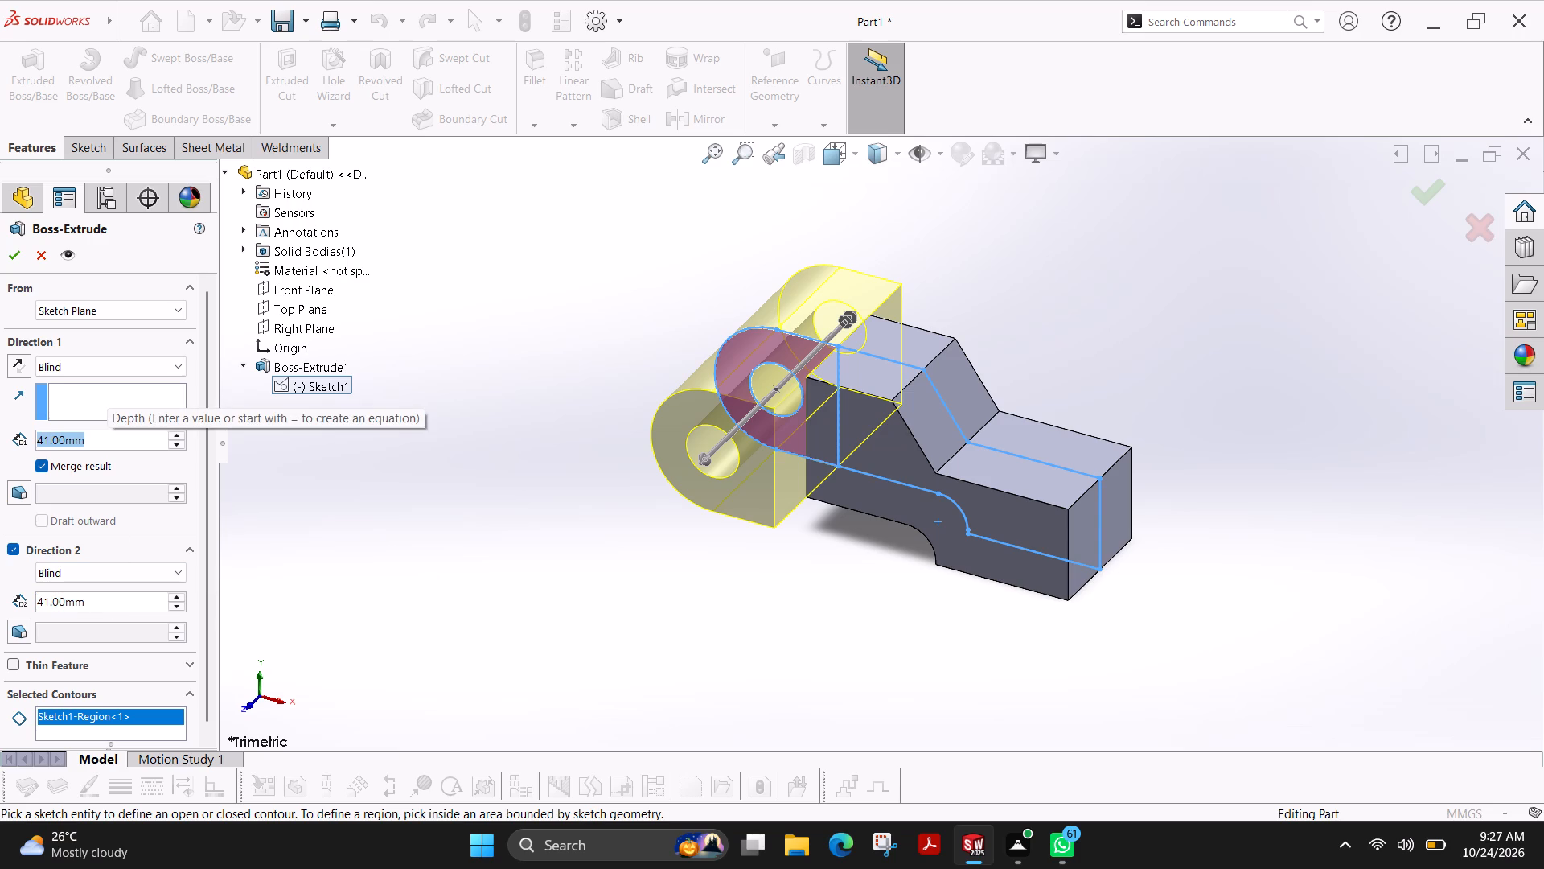
pyautogui.write('20.')
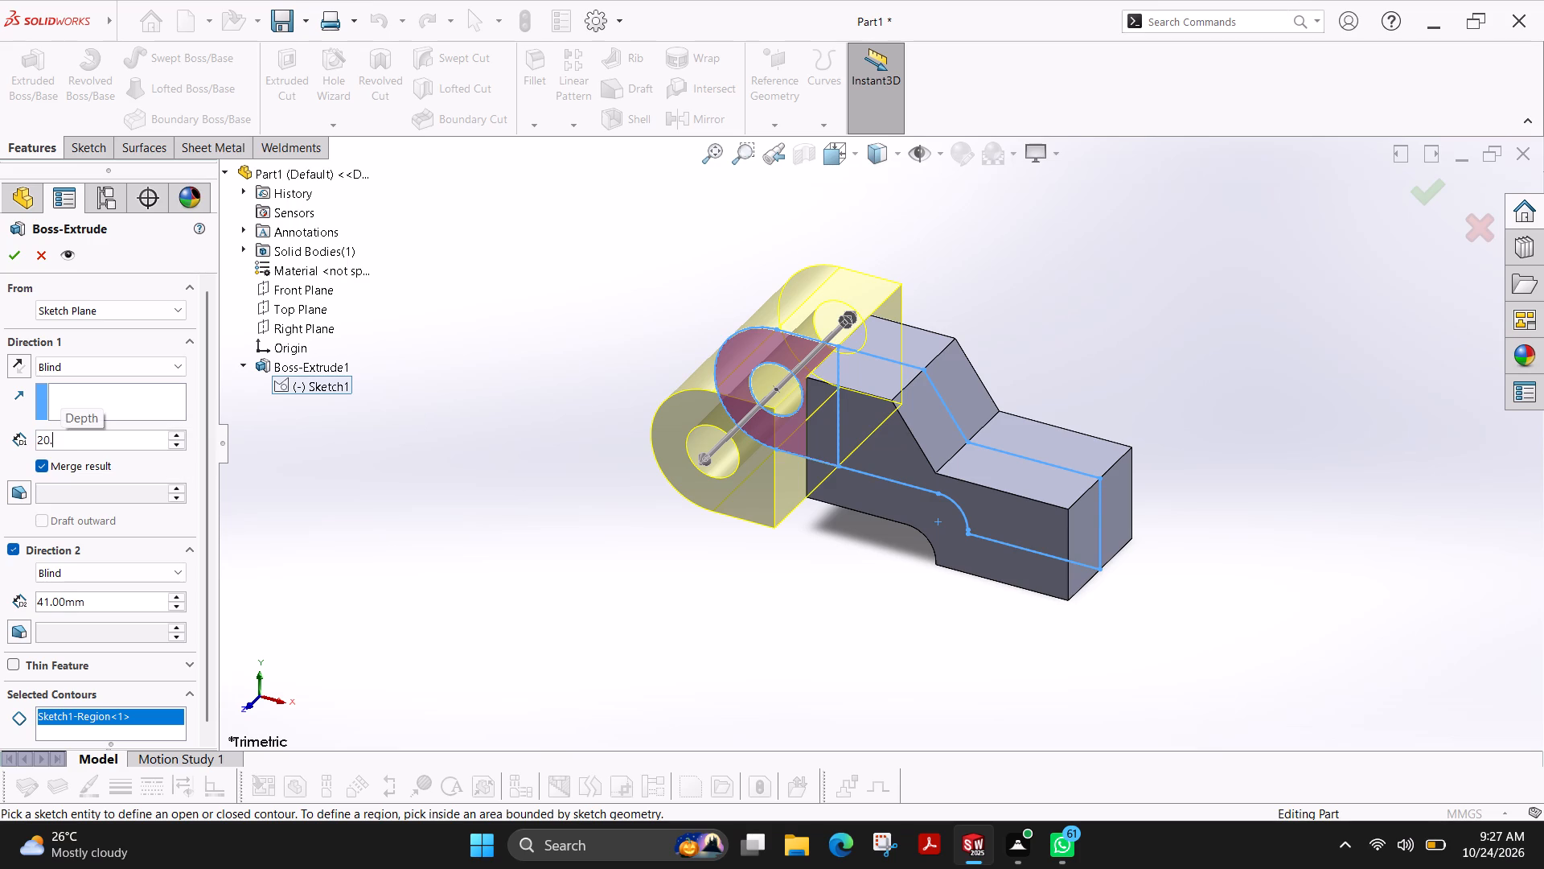
pyautogui.press('5')
pyautogui.press('Return')
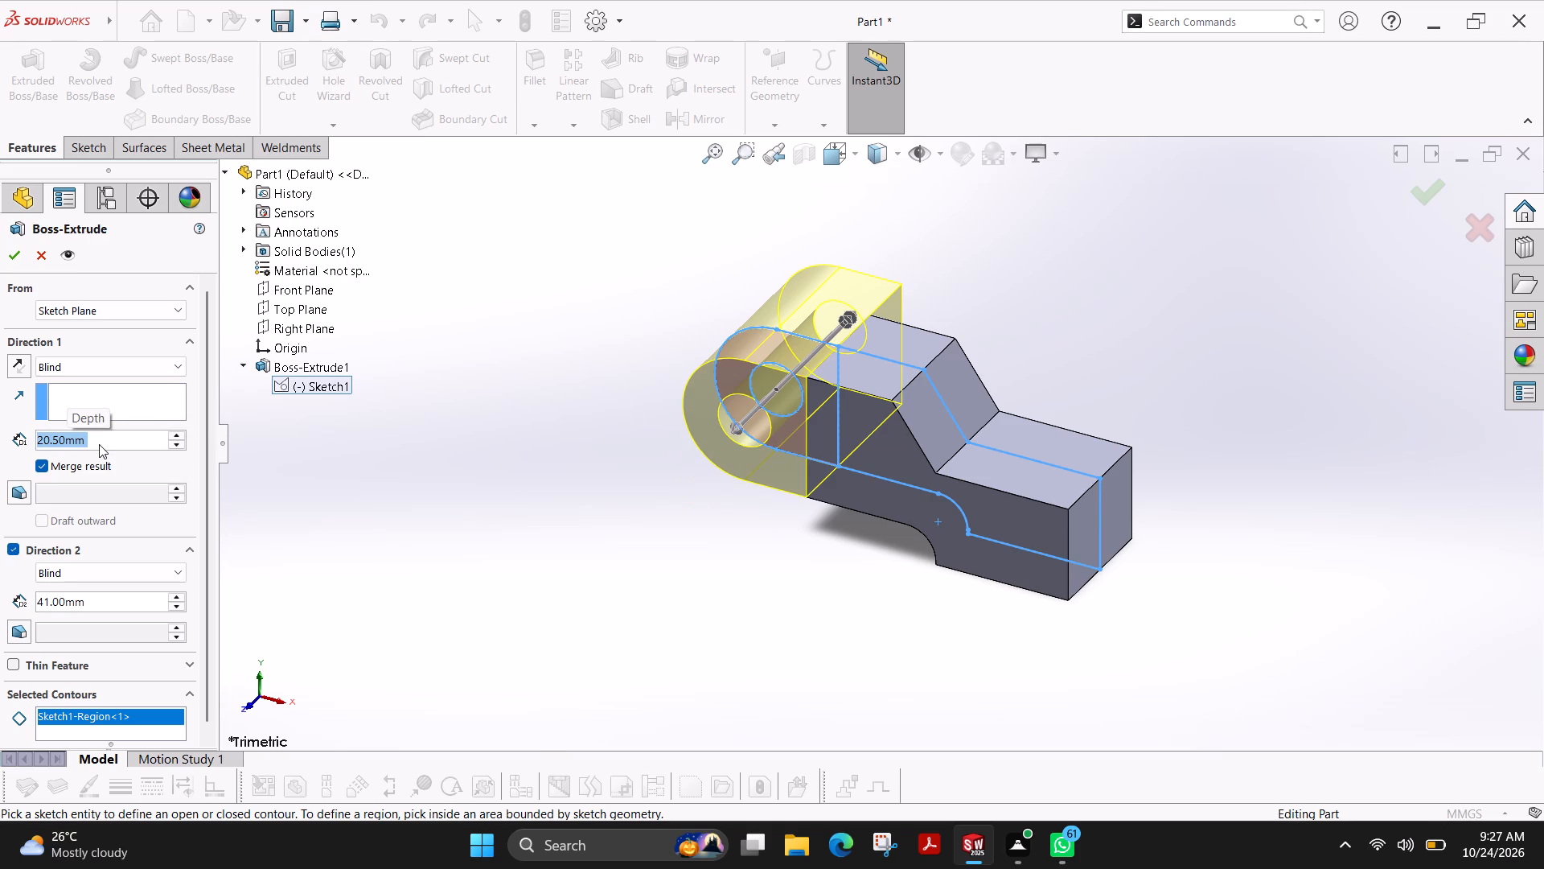
pyautogui.doubleClick(101, 605)
pyautogui.write('20.5')
pyautogui.press('Return')
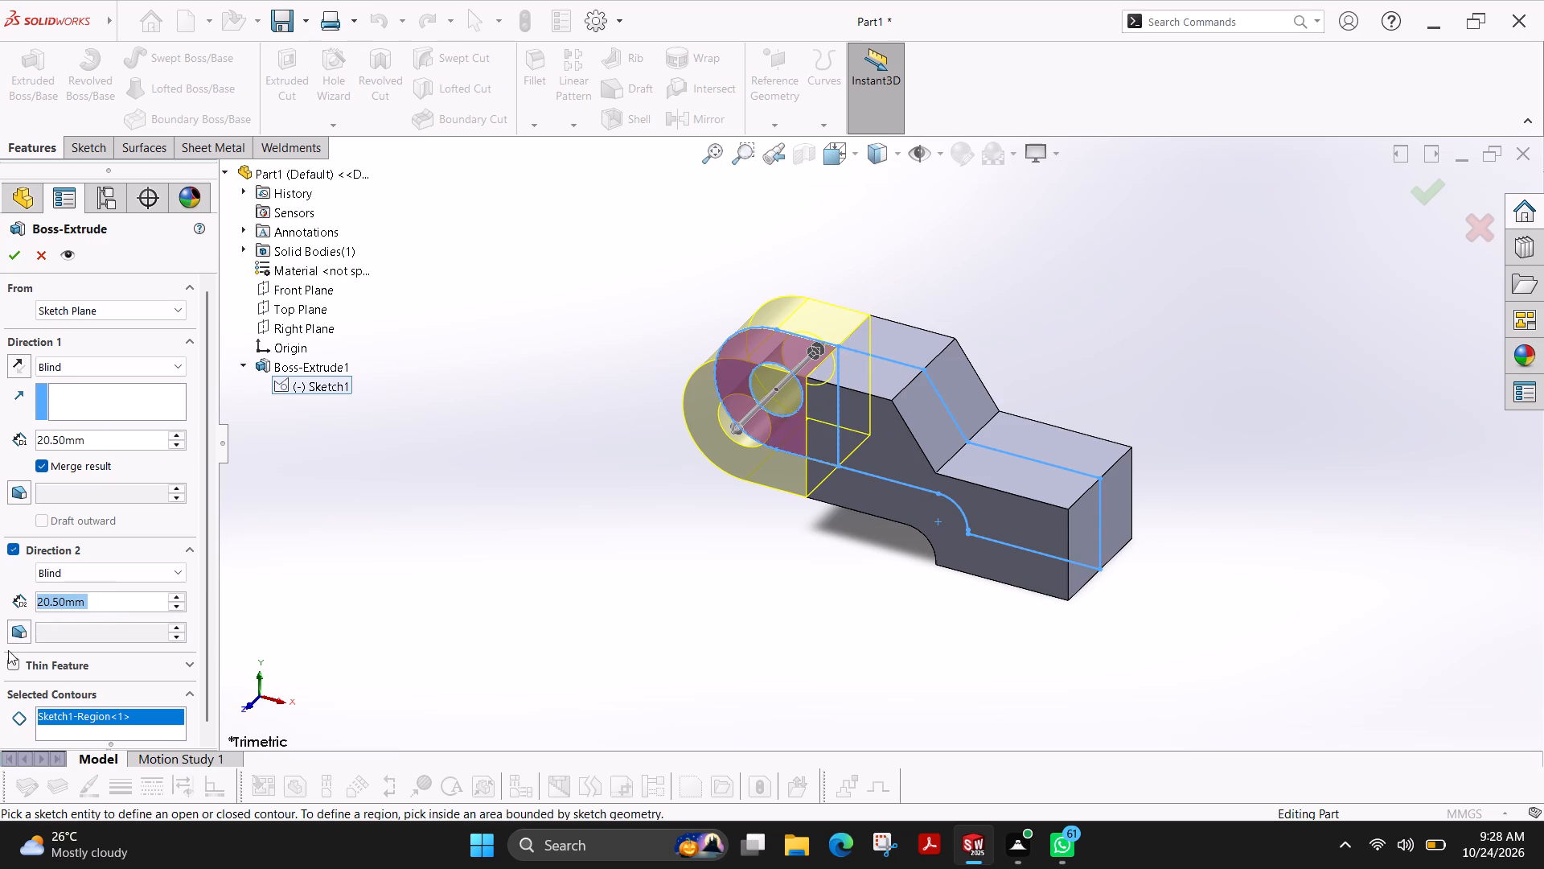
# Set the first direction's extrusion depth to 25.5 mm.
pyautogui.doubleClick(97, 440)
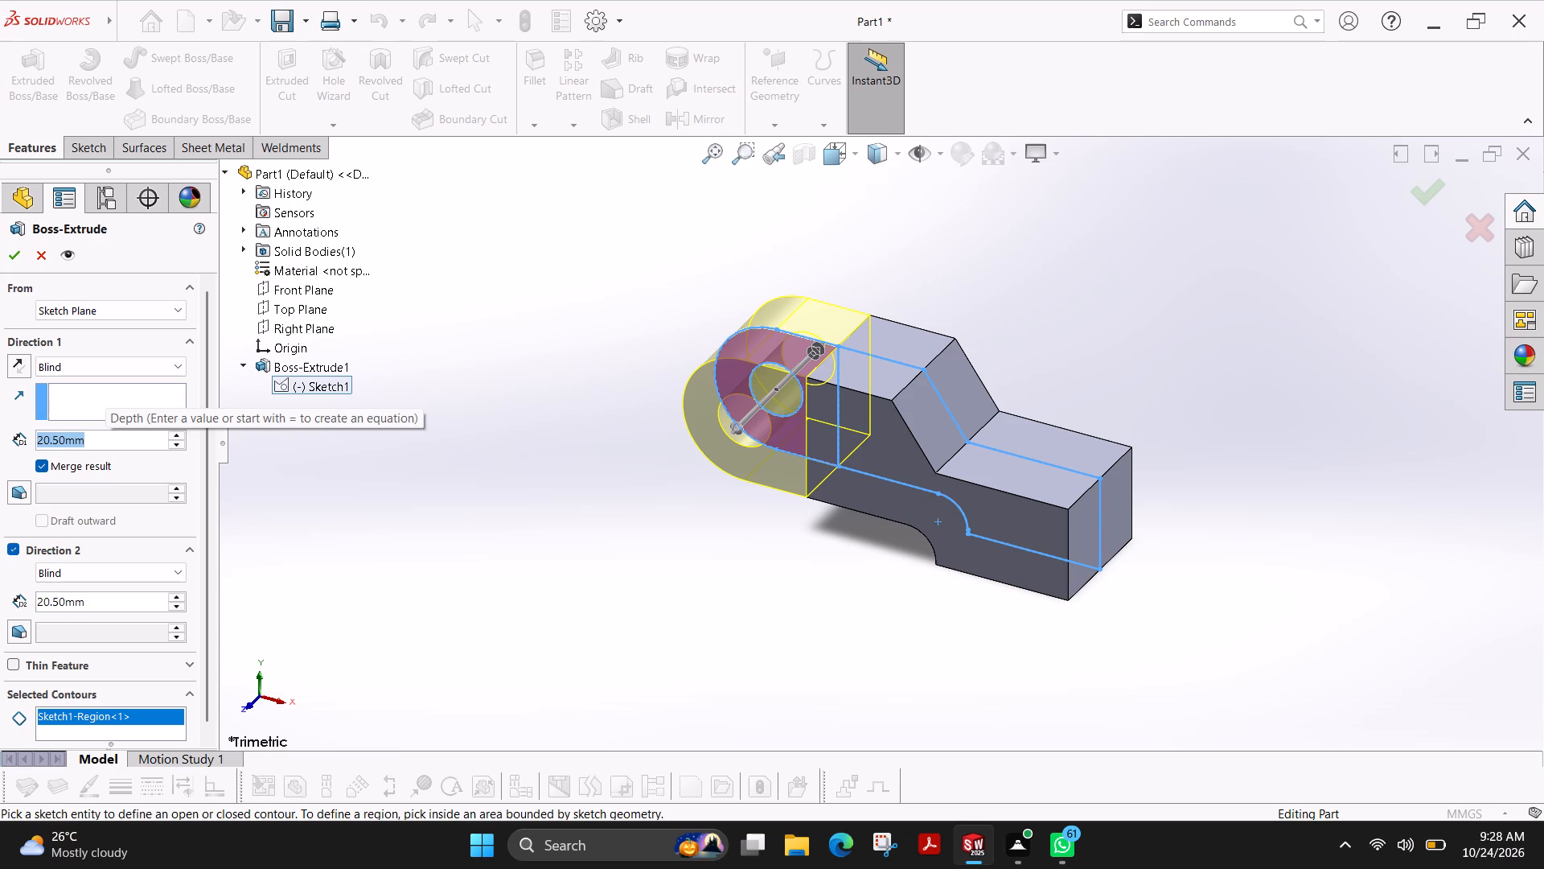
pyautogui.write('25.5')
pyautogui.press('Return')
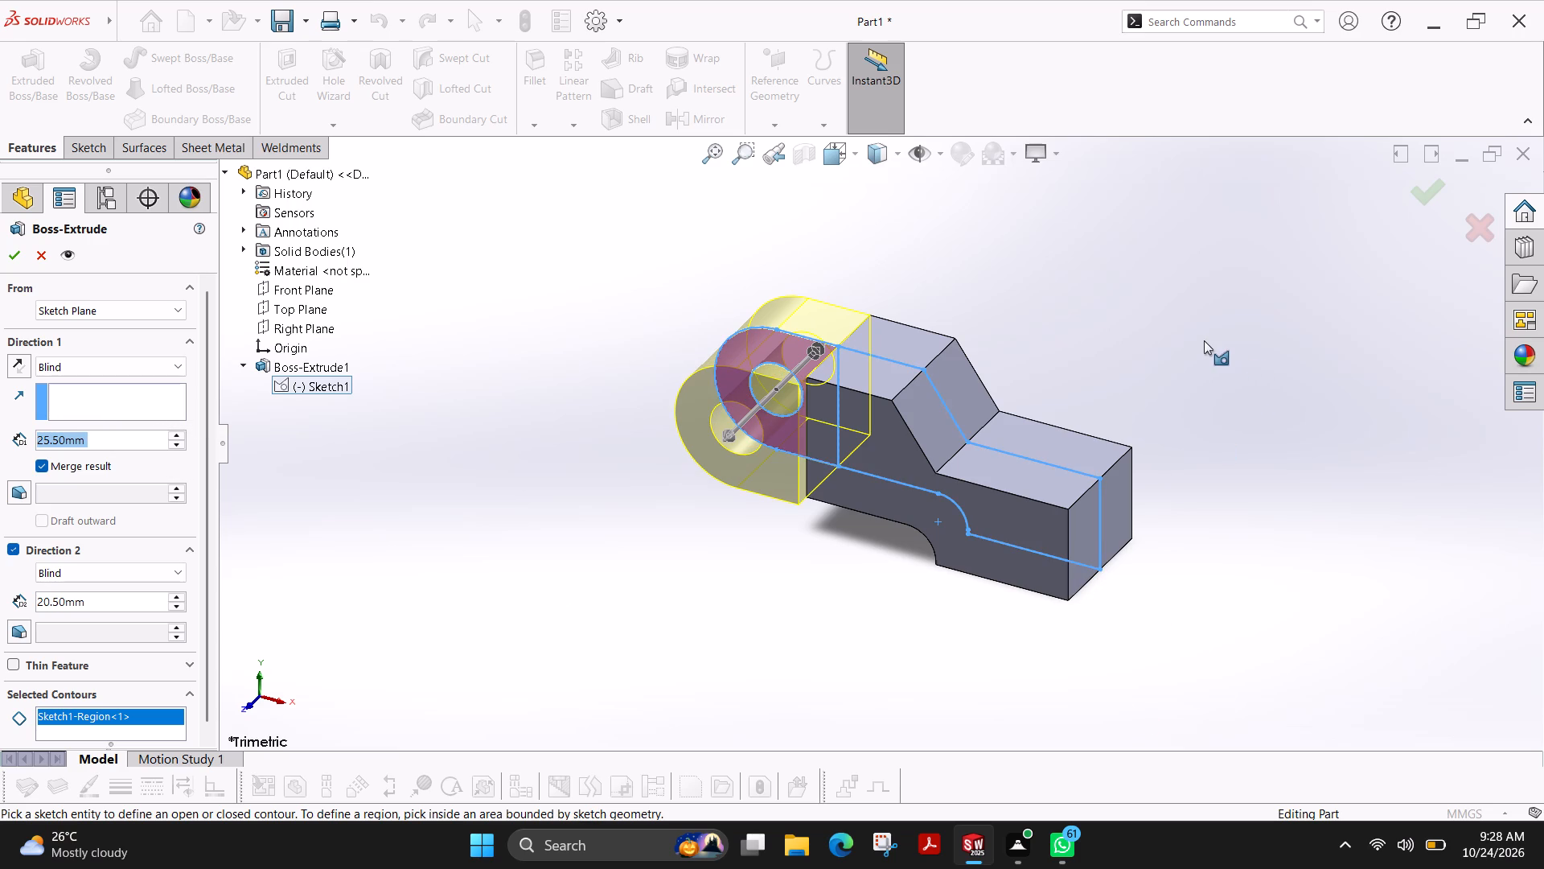
# Set the first direction's depth to 15.5 mm and complete the extrusion of the rounded end.
pyautogui.keyDown('ctrl'); pyautogui.keyDown('shift'); pyautogui.moveTo(1202, 340); pyautogui.dragTo(1164, 432, button='middle'); pyautogui.keyUp('shift'); pyautogui.keyUp('ctrl')
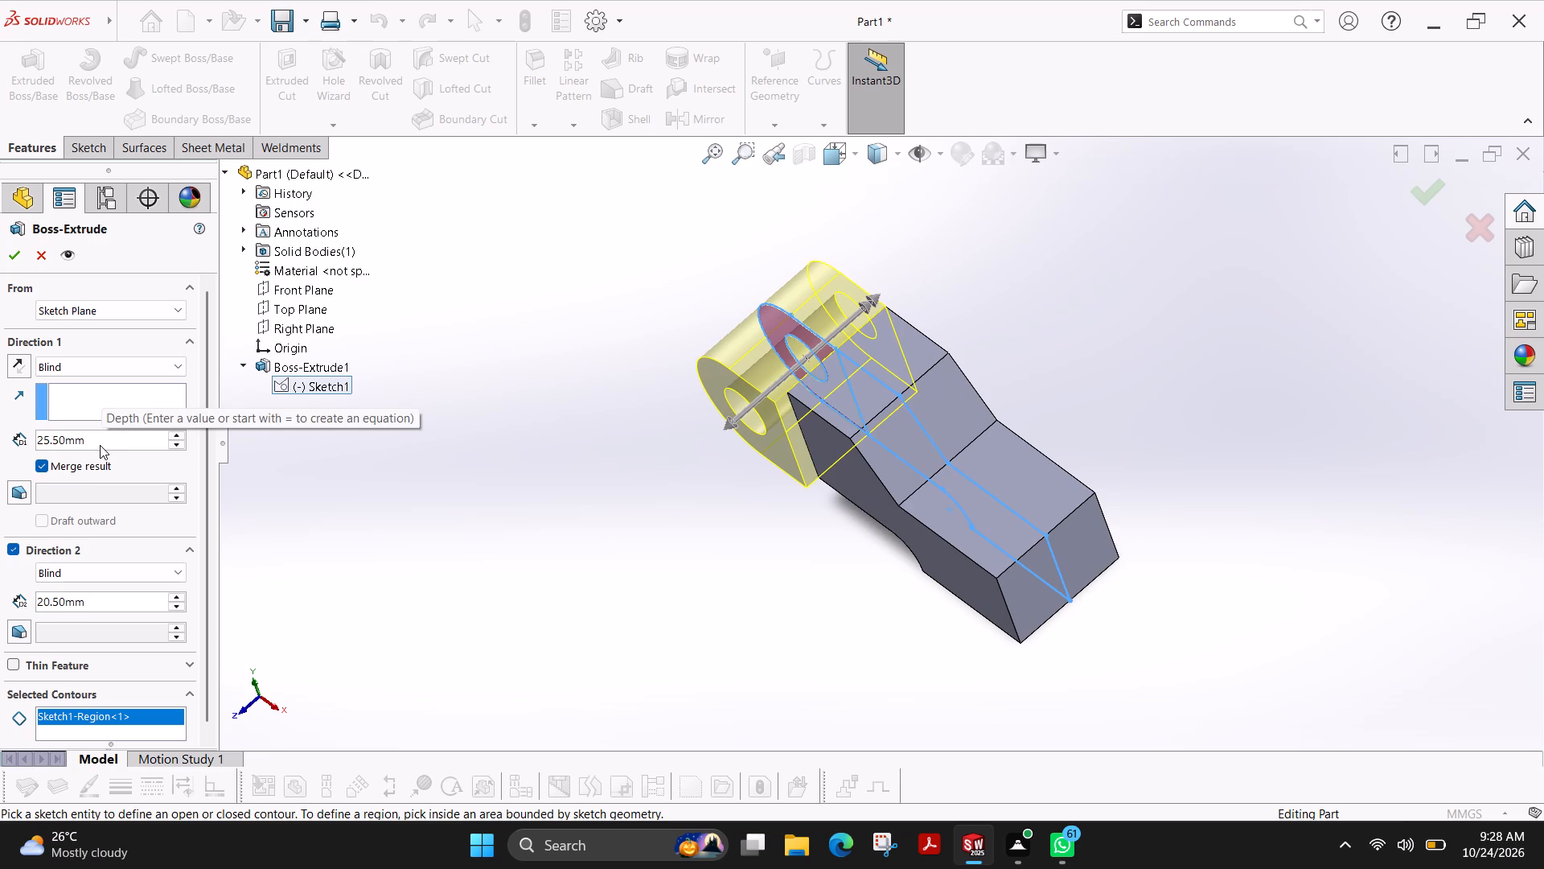
pyautogui.doubleClick(100, 445)
pyautogui.write('15.5')
pyautogui.press('Return')
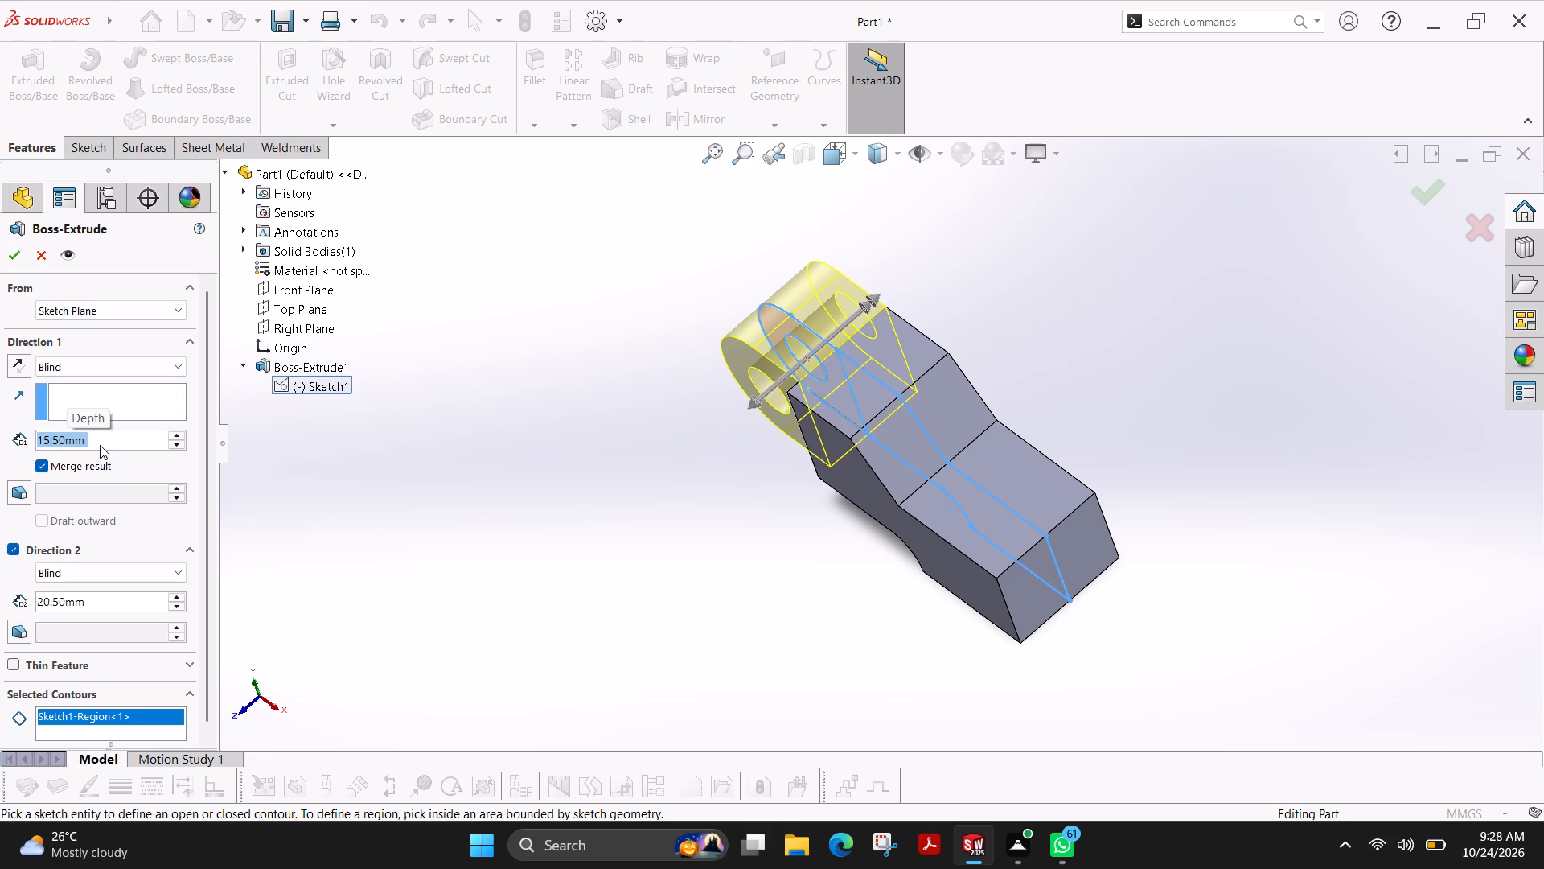
pyautogui.click(14, 260)
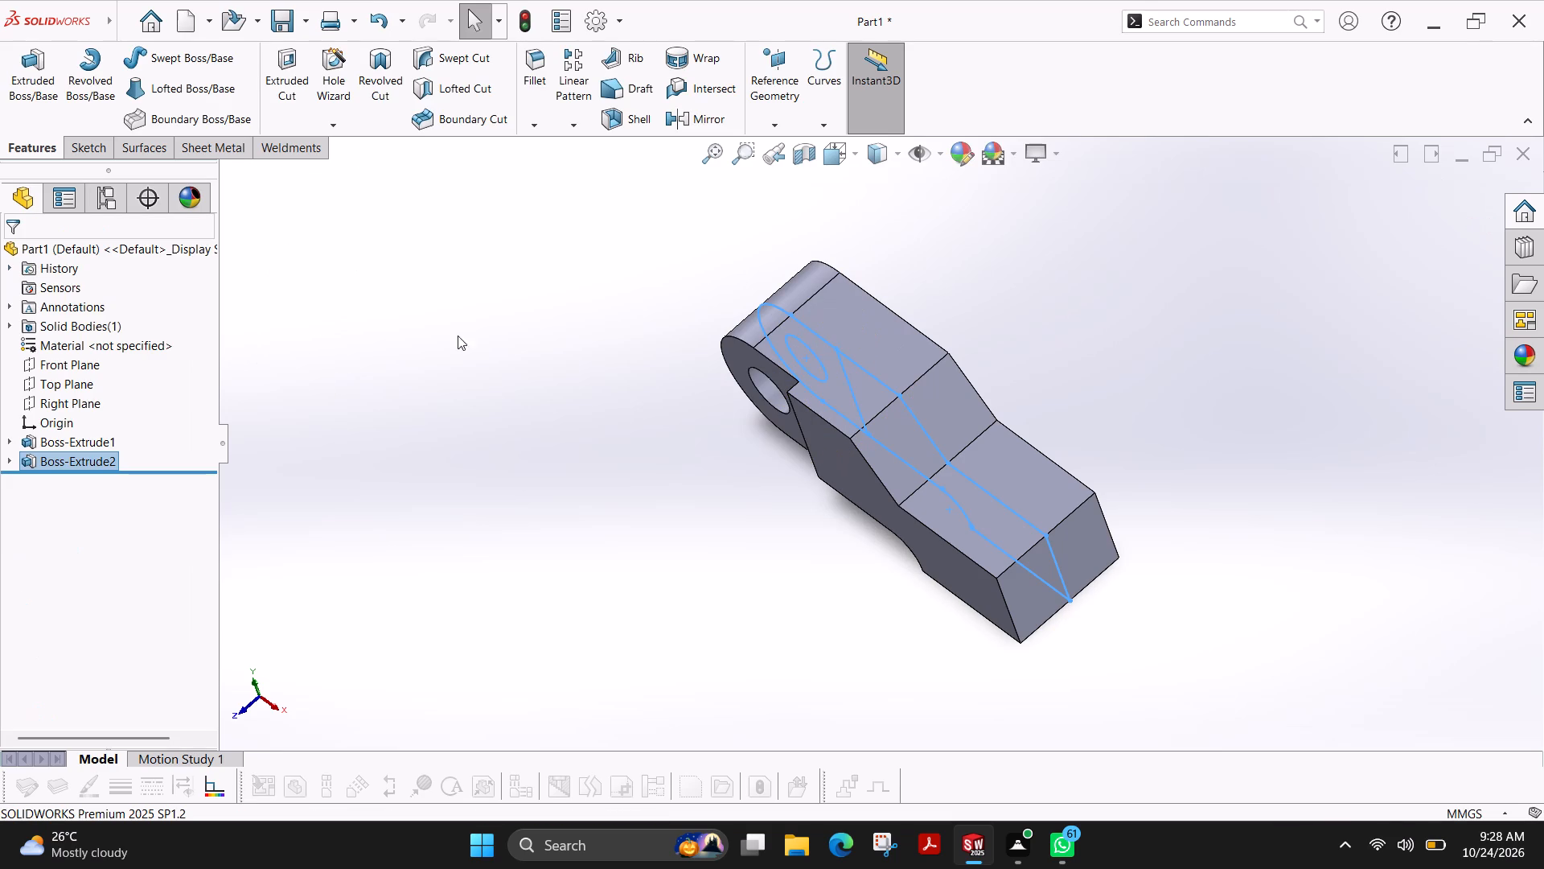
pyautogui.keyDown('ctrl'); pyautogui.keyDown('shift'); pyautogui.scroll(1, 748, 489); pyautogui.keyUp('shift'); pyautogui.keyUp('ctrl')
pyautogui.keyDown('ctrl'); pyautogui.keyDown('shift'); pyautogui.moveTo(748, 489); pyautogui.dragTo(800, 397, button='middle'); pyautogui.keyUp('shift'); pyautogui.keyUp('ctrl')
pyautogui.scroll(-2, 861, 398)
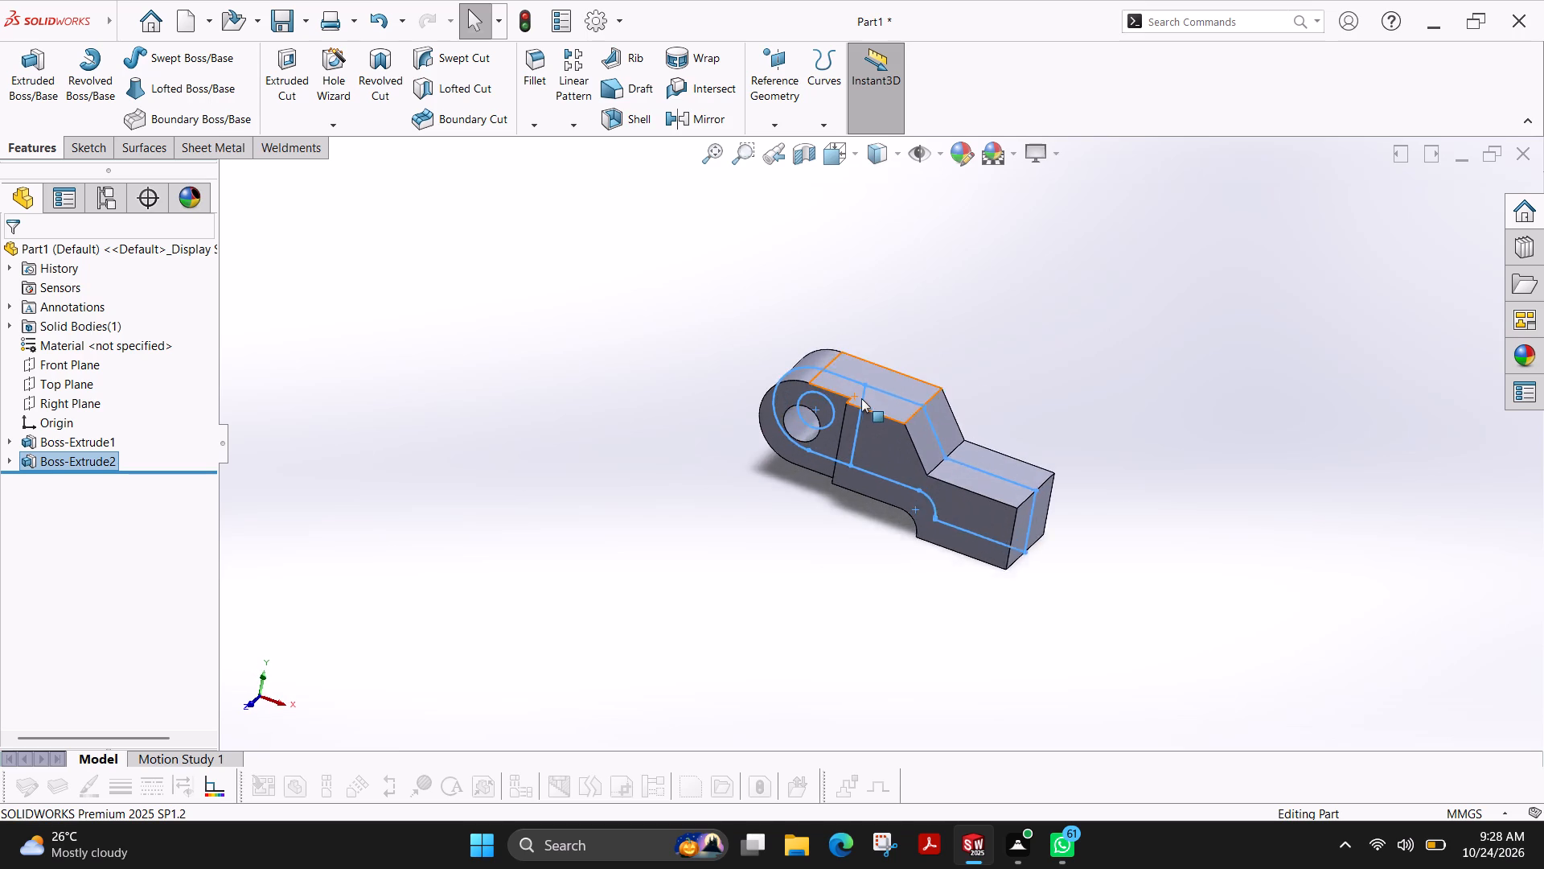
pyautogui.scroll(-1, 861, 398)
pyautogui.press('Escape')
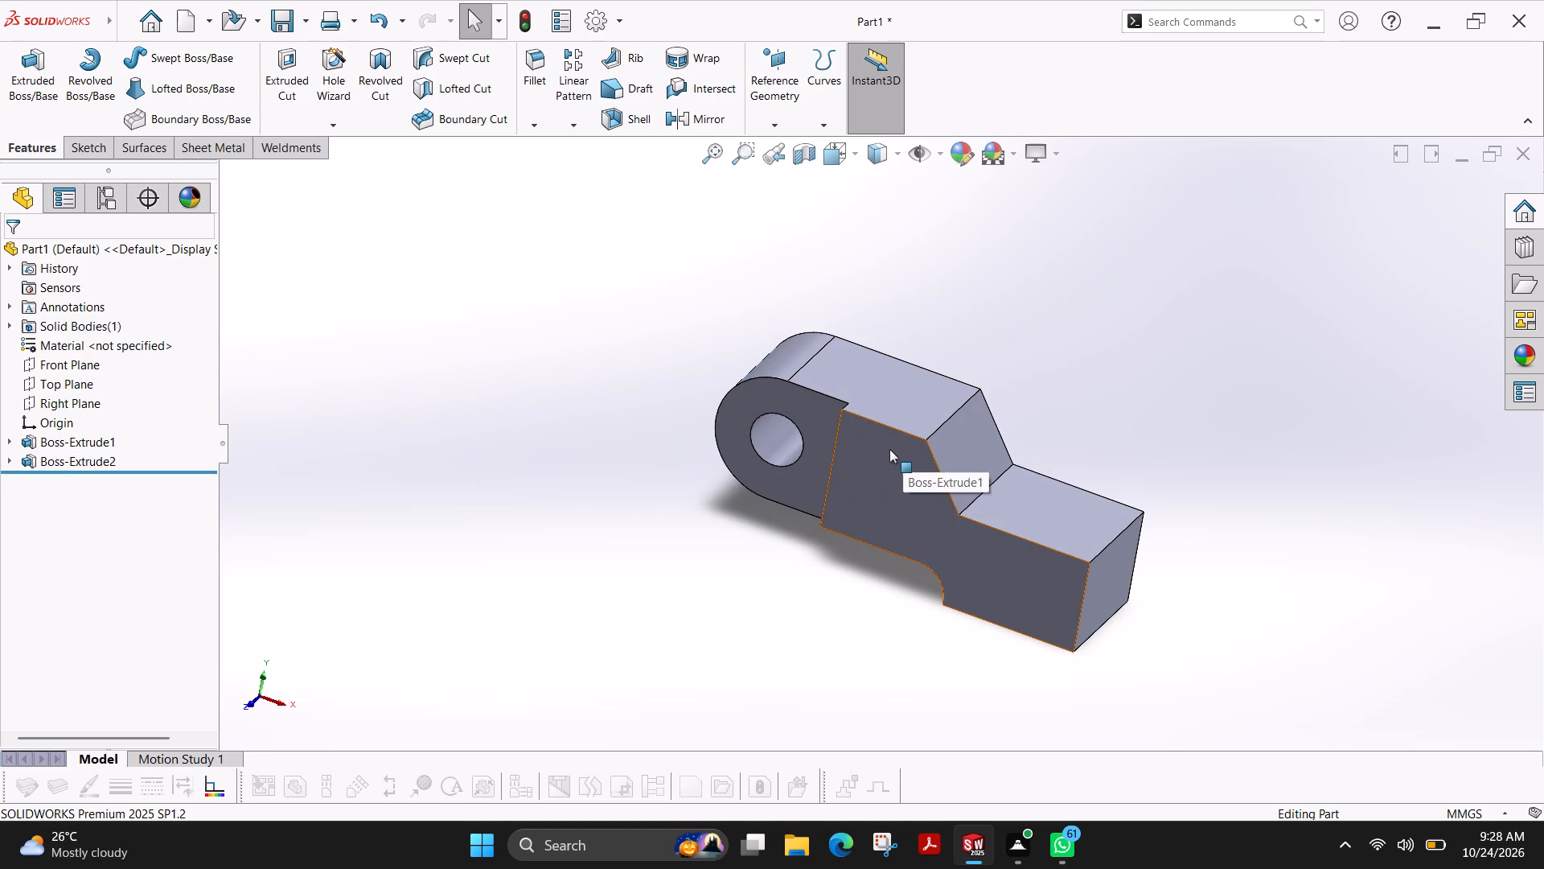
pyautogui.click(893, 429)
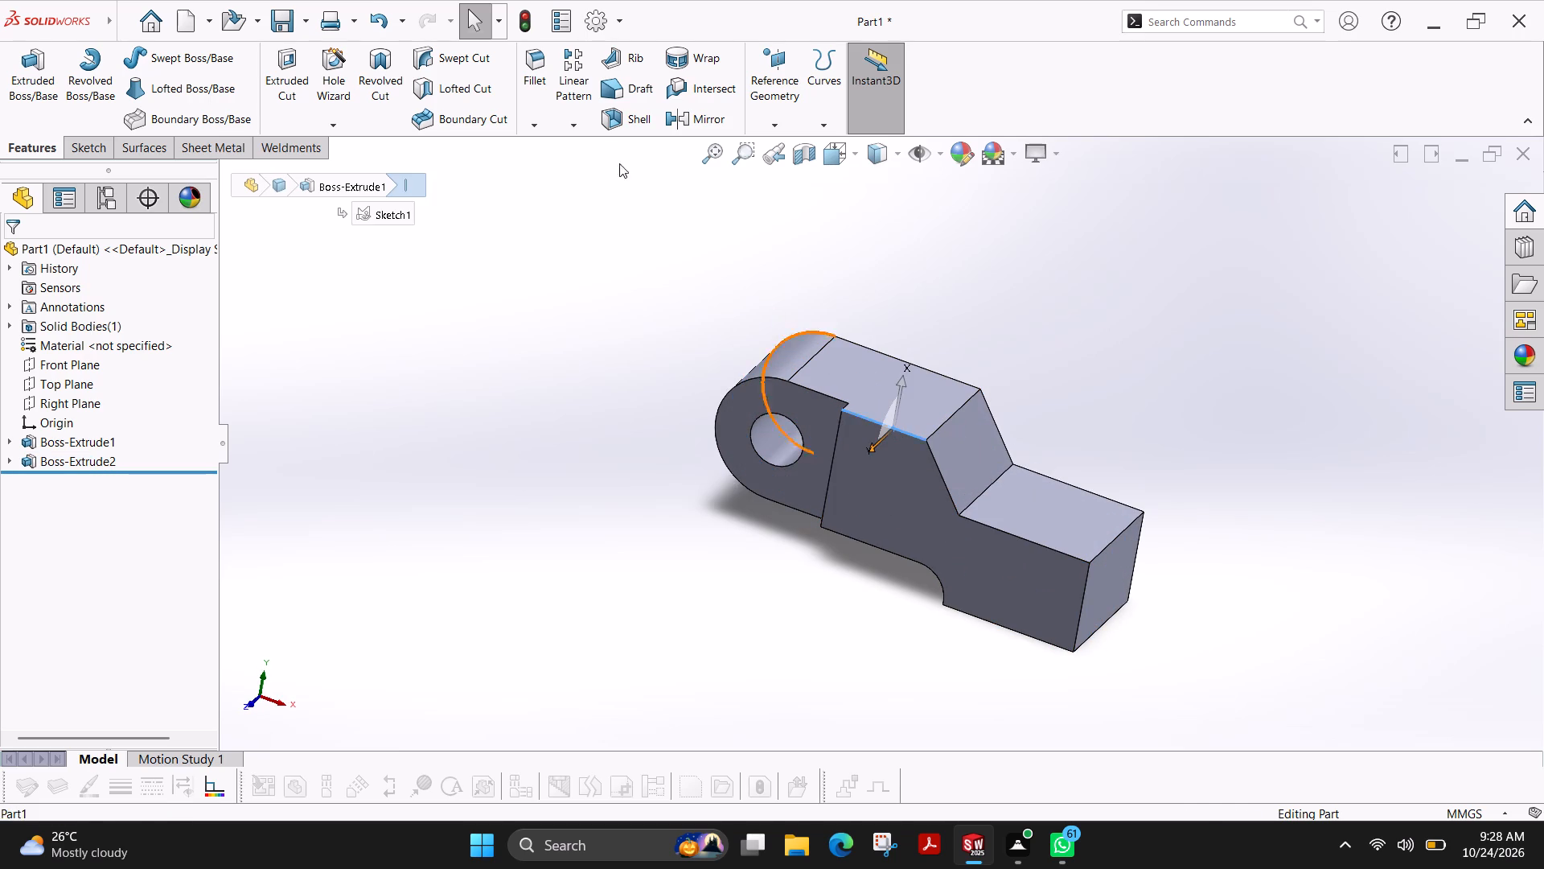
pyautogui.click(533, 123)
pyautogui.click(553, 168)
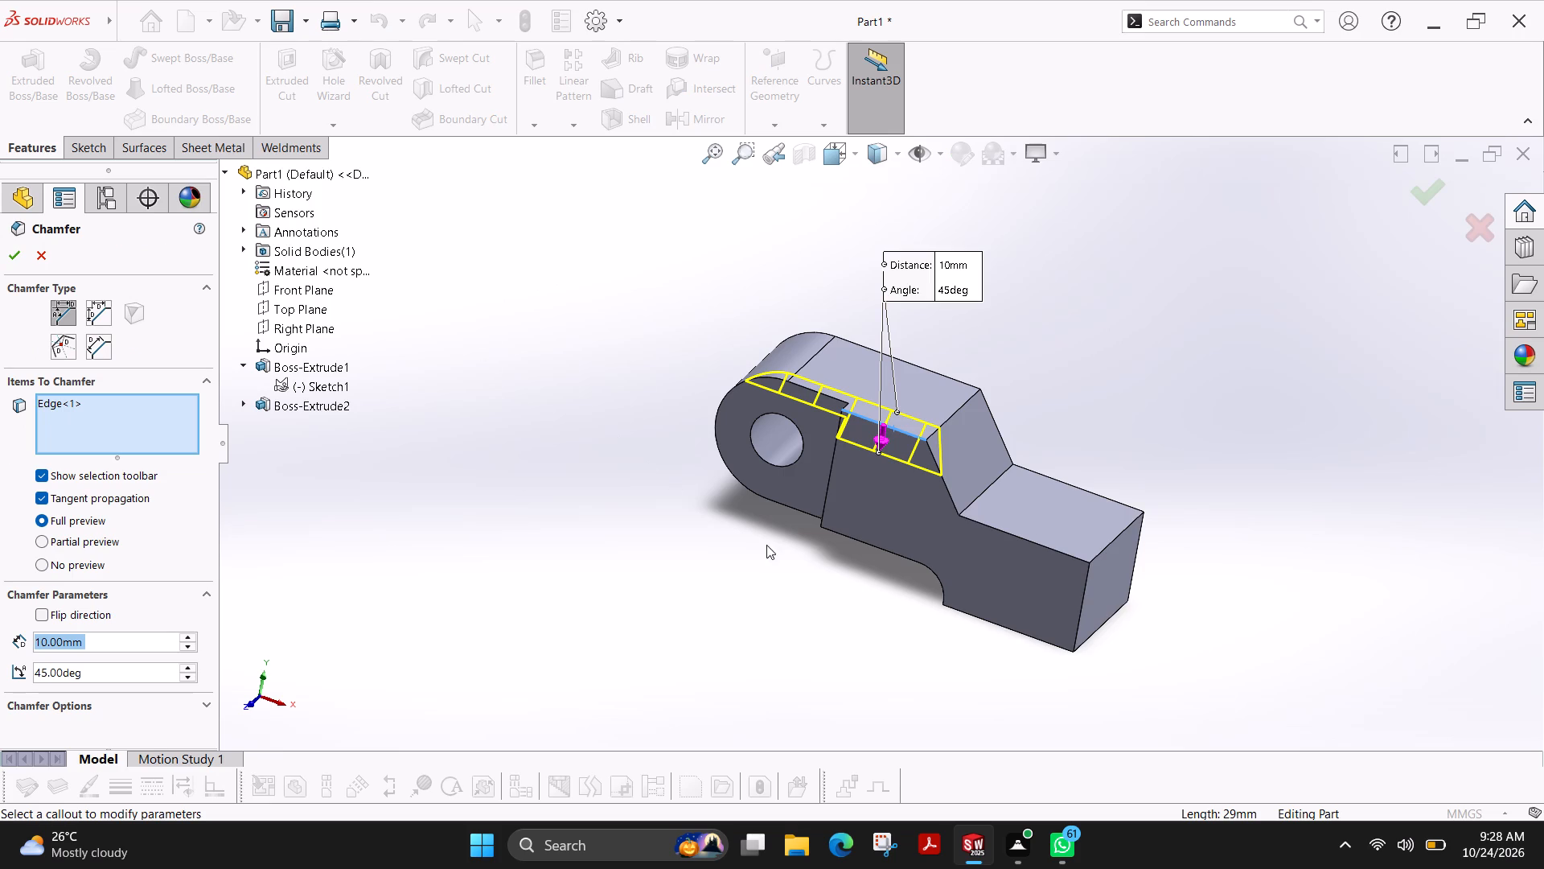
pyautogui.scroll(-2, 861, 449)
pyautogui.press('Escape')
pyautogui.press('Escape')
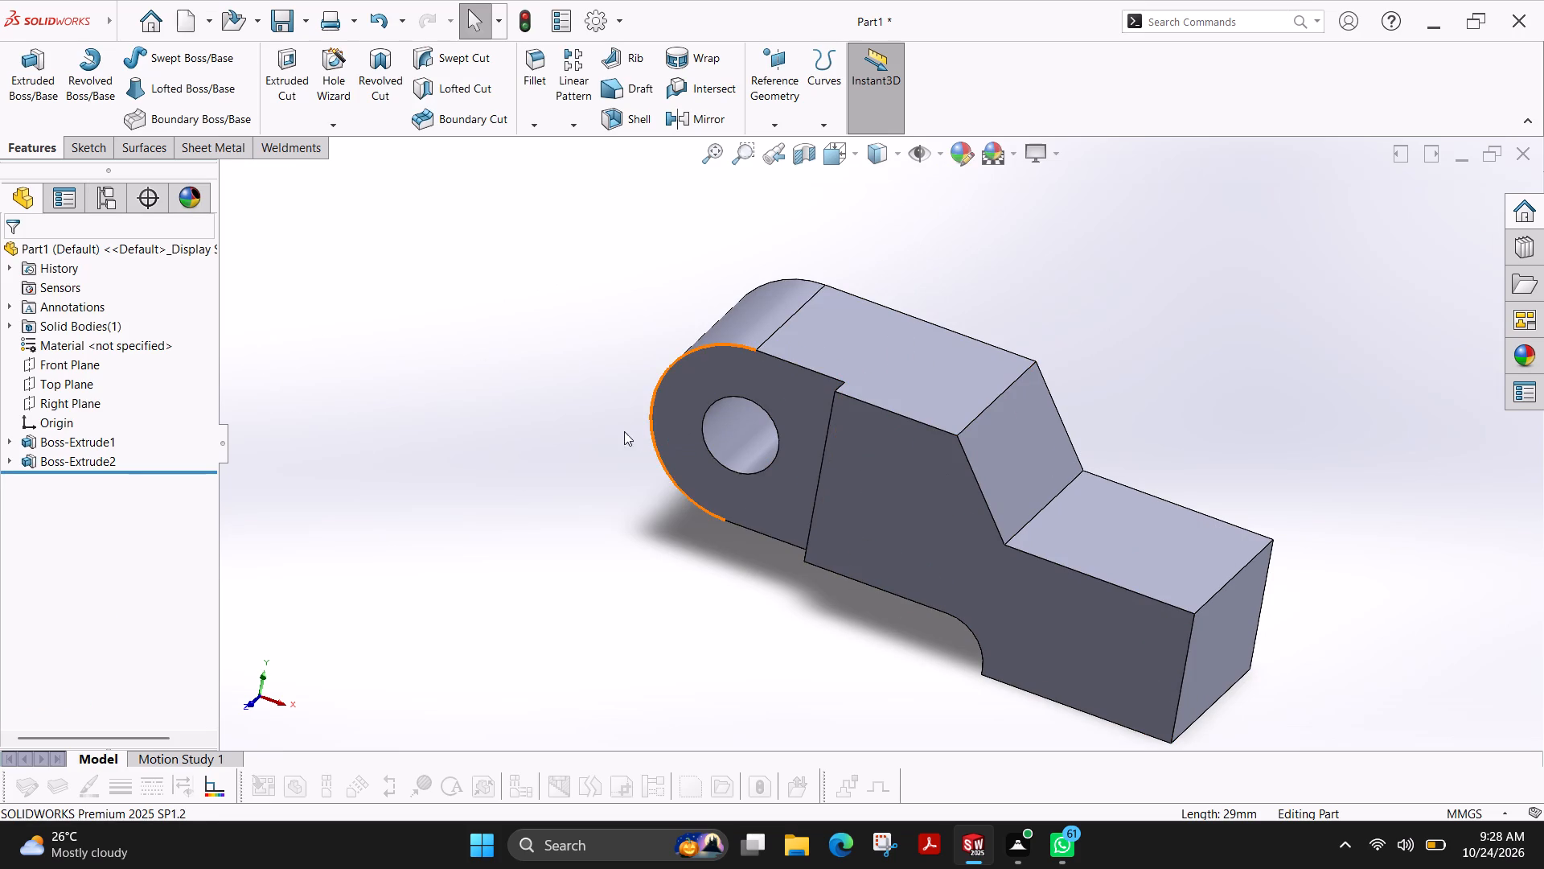
# Chamfer the thicker block's short upper front edge, next to the recessed rounded end, by 3 mm at 45°.
pyautogui.keyDown('ctrl'); pyautogui.keyDown('shift'); pyautogui.moveTo(589, 410); pyautogui.dragTo(639, 484, button='middle'); pyautogui.keyUp('shift'); pyautogui.keyUp('ctrl')
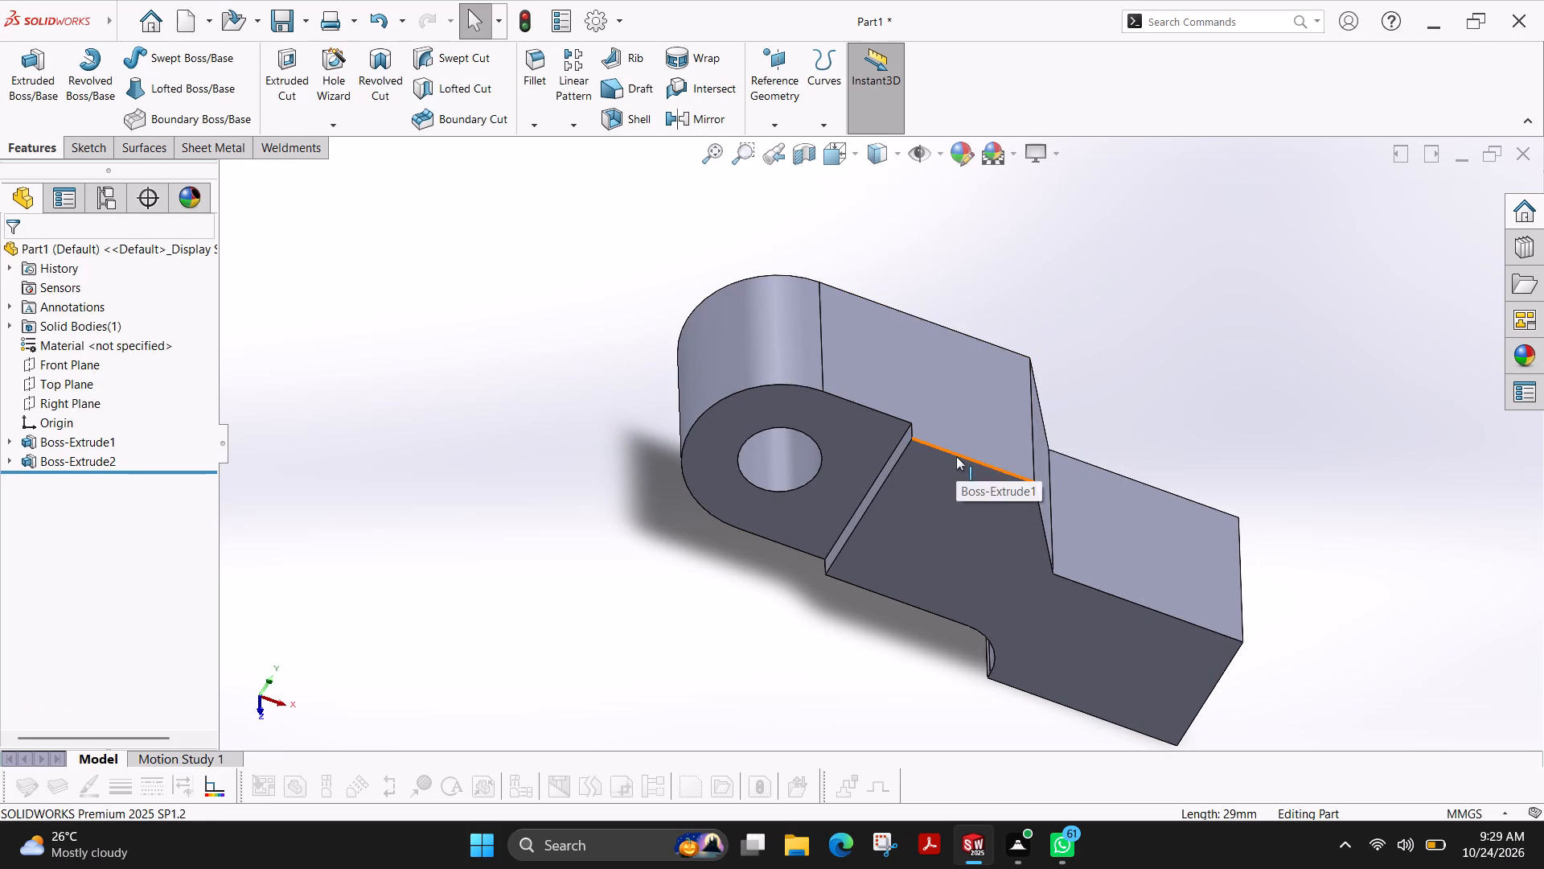
pyautogui.click(956, 456)
pyautogui.click(532, 128)
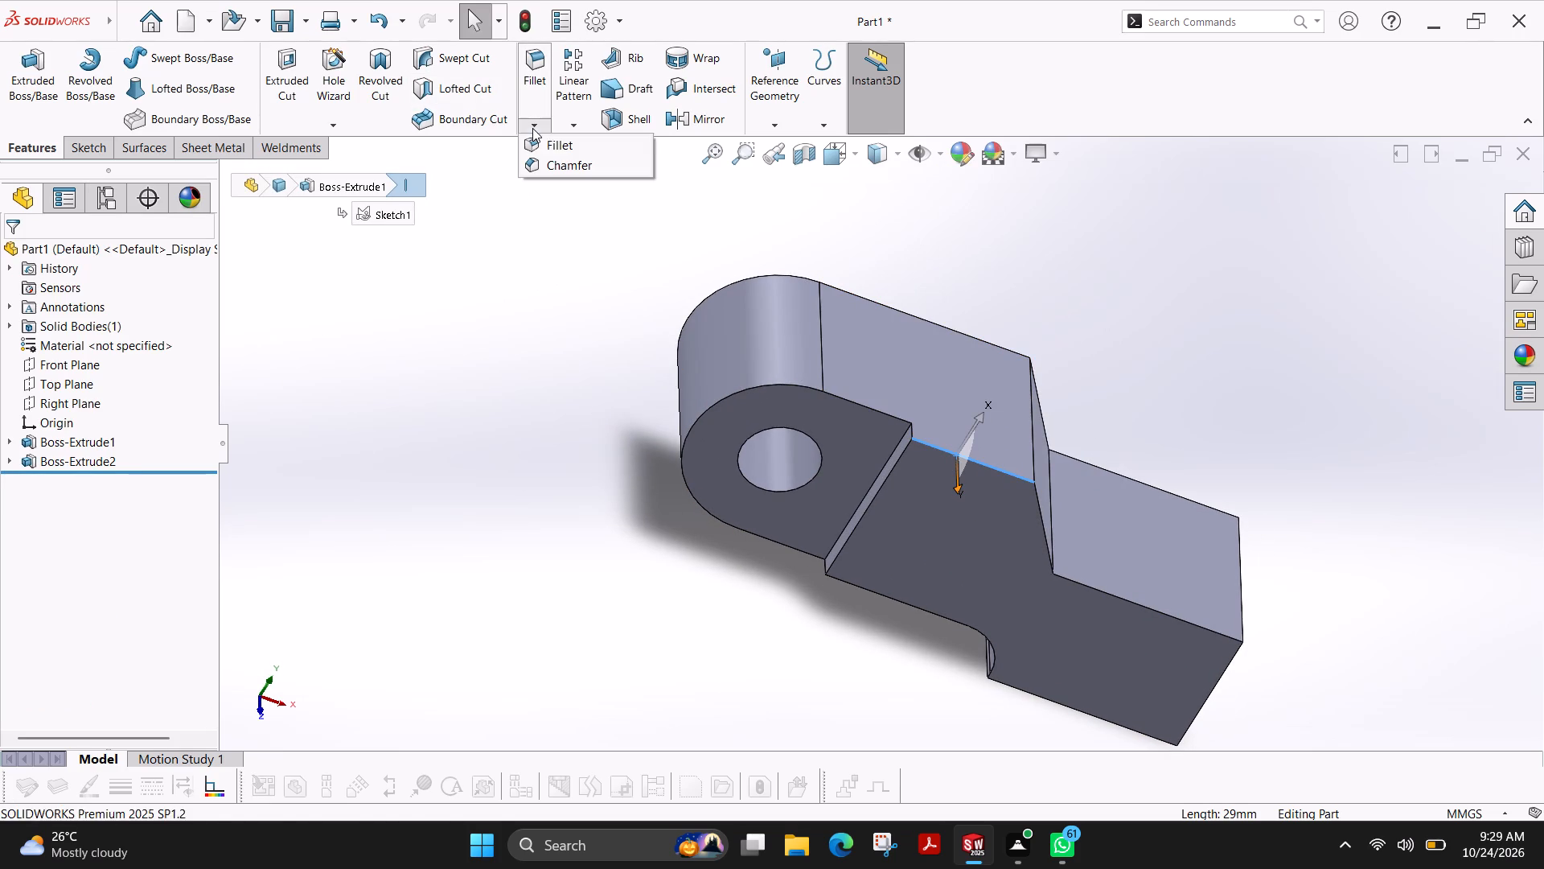
pyautogui.click(565, 163)
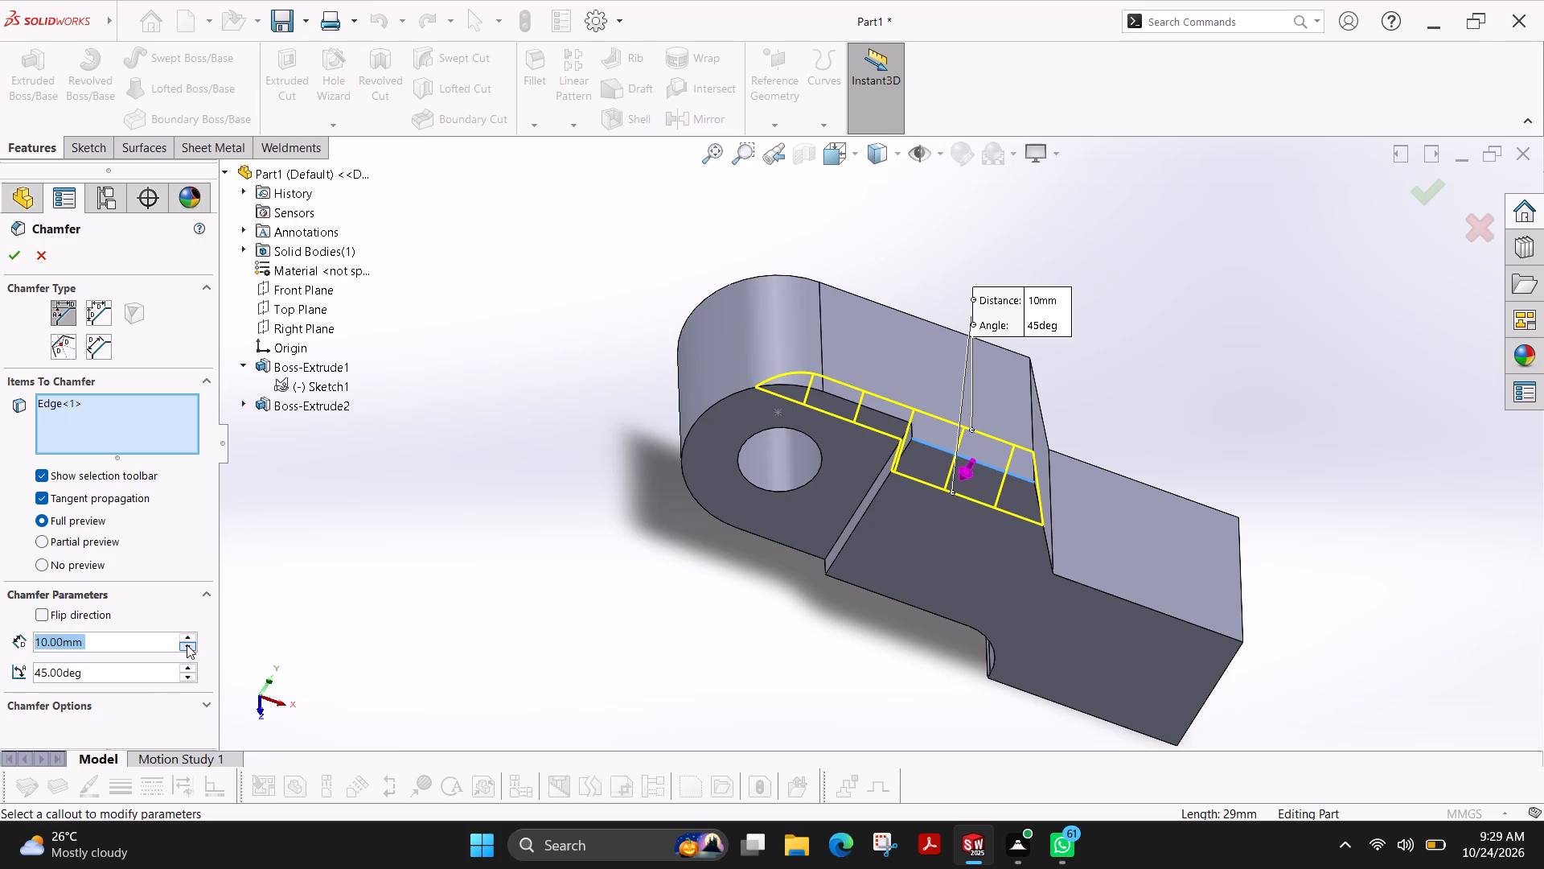
pyautogui.click(149, 645)
pyautogui.click(149, 645)
pyautogui.press('3')
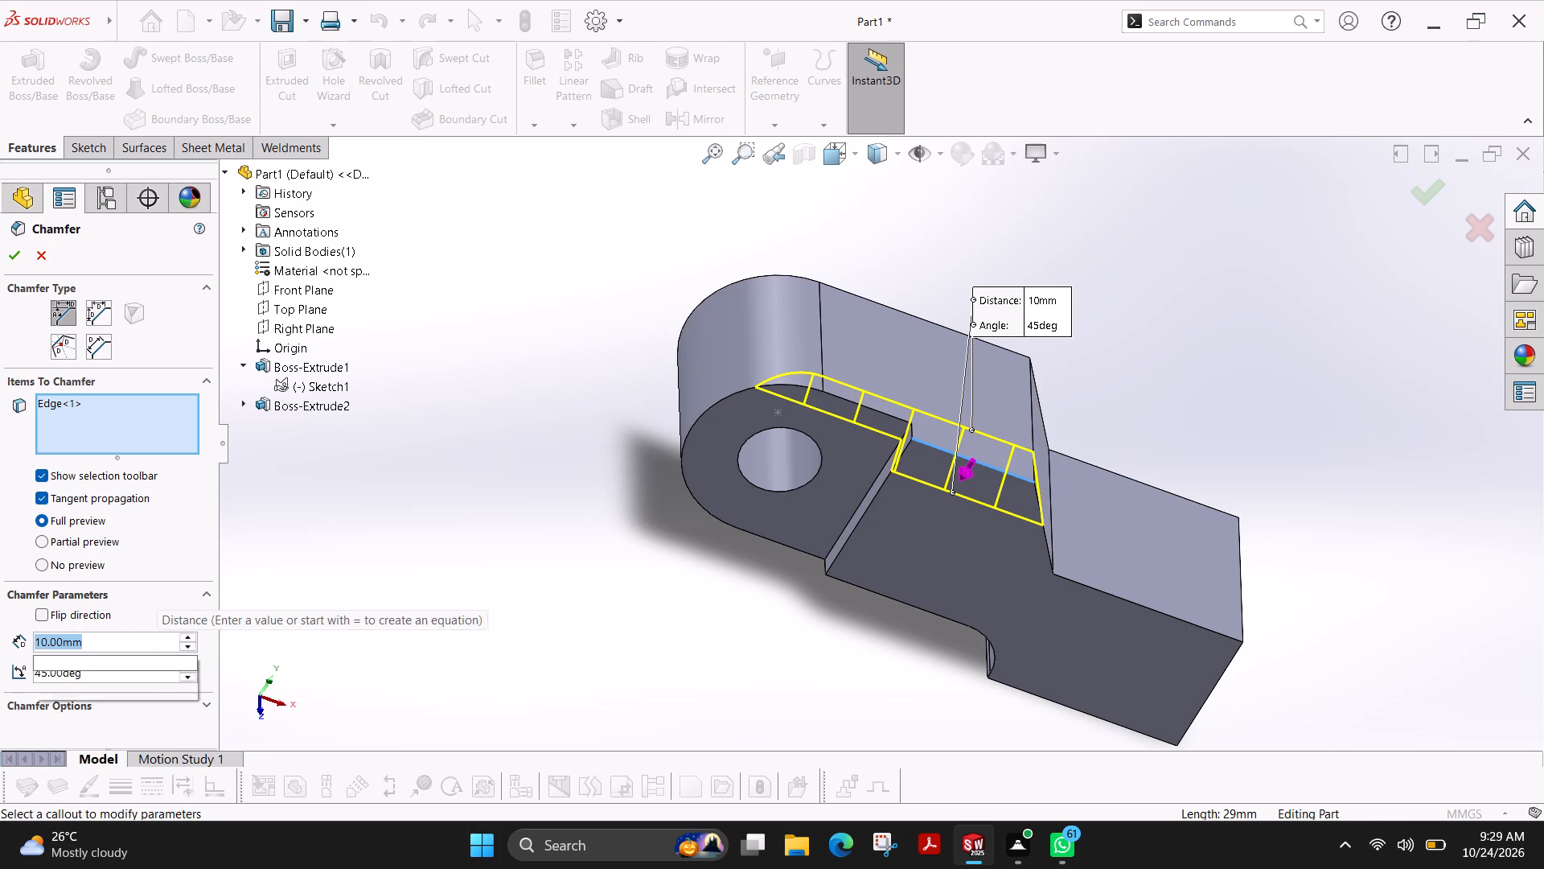
pyautogui.press('Return')
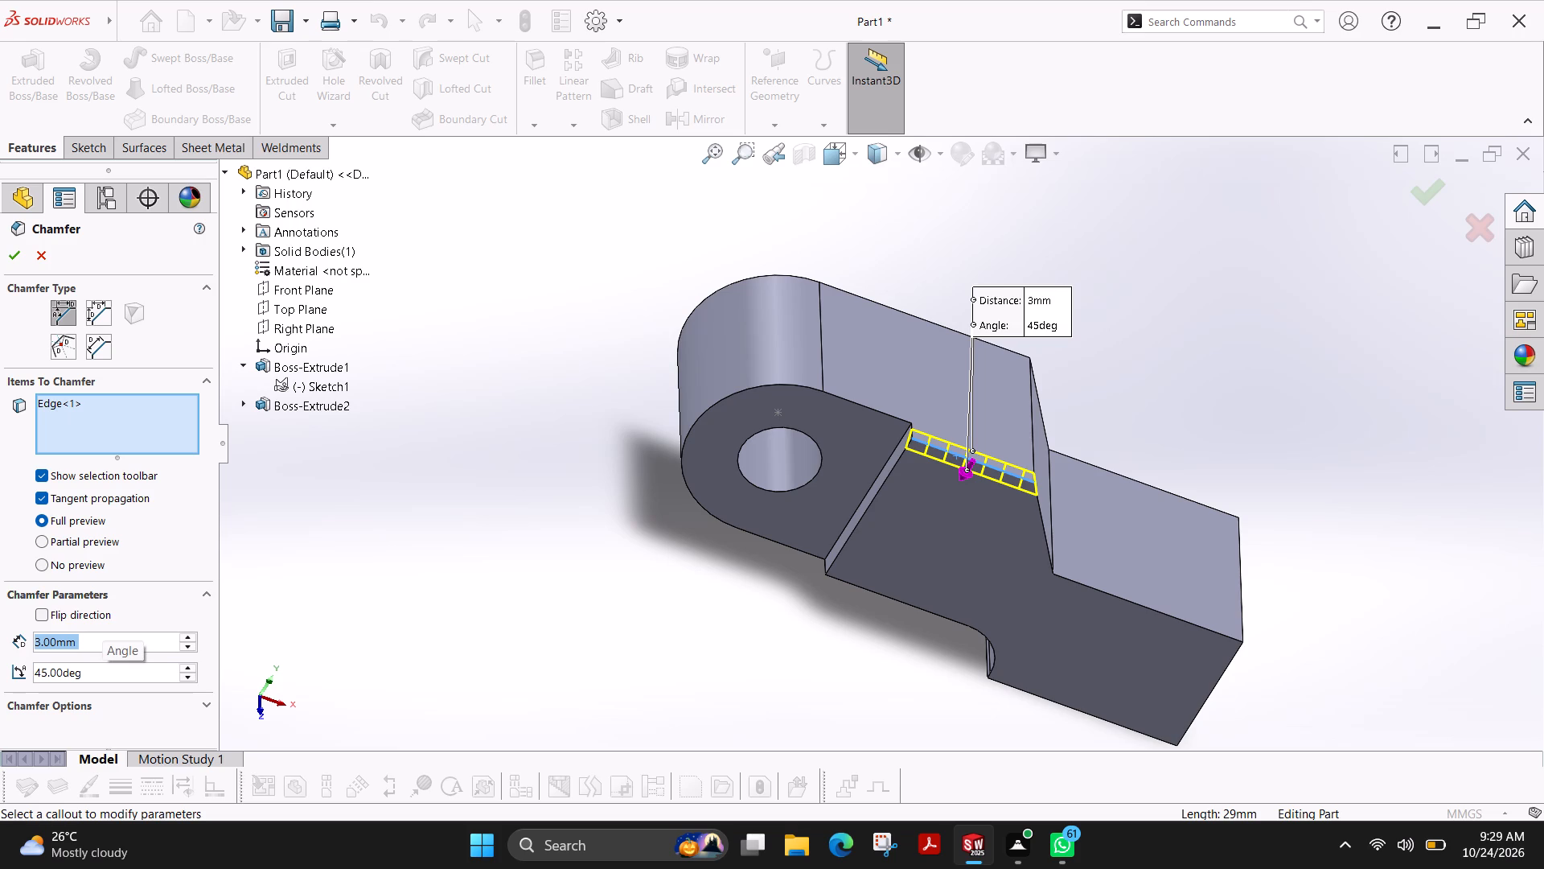
pyautogui.click(13, 260)
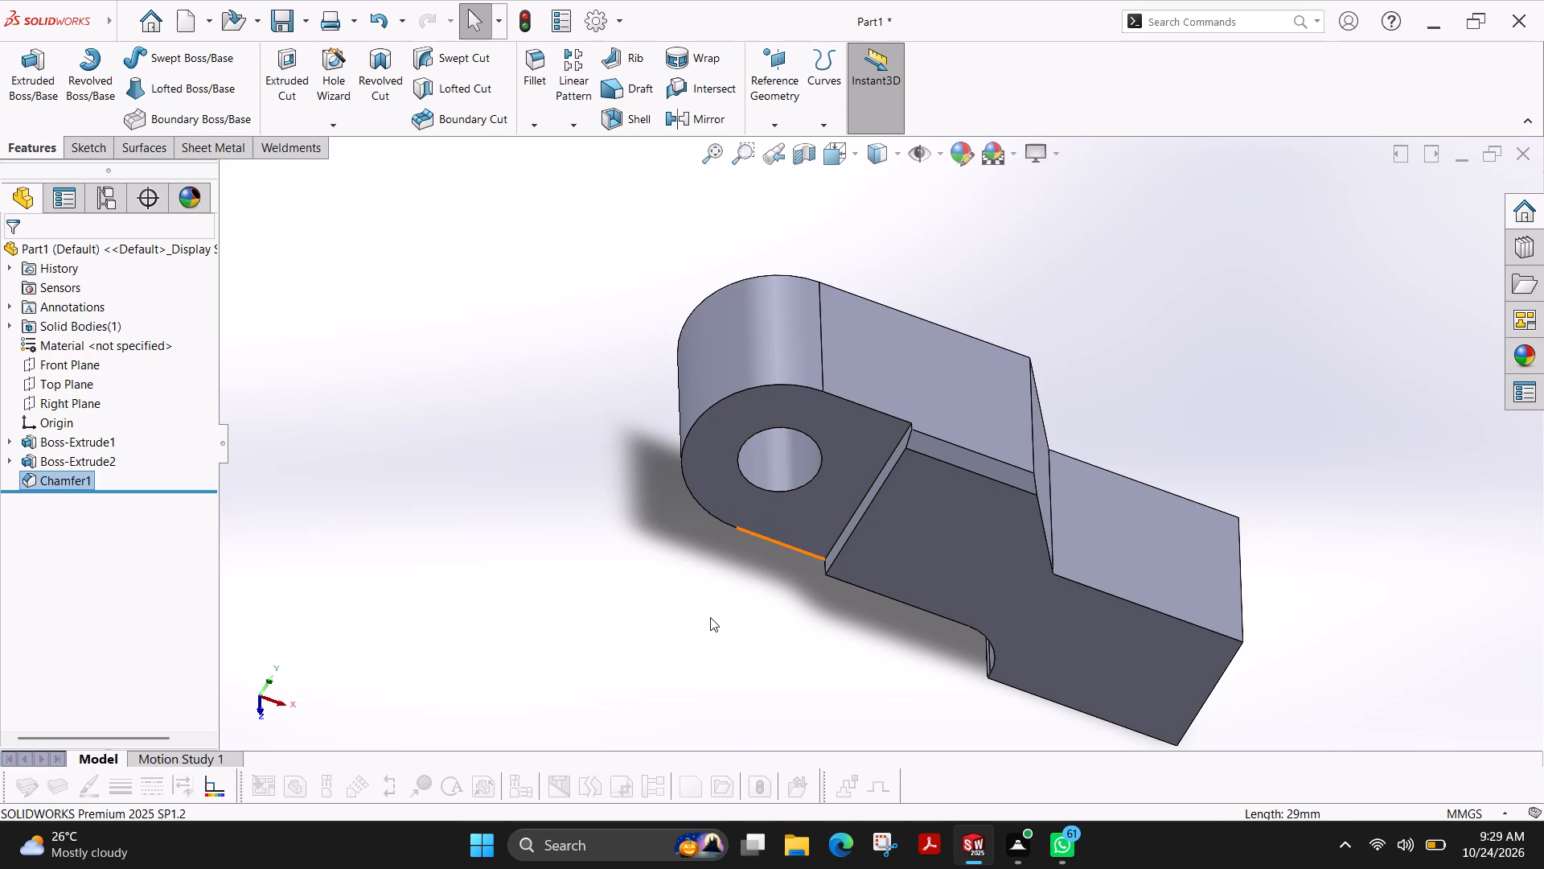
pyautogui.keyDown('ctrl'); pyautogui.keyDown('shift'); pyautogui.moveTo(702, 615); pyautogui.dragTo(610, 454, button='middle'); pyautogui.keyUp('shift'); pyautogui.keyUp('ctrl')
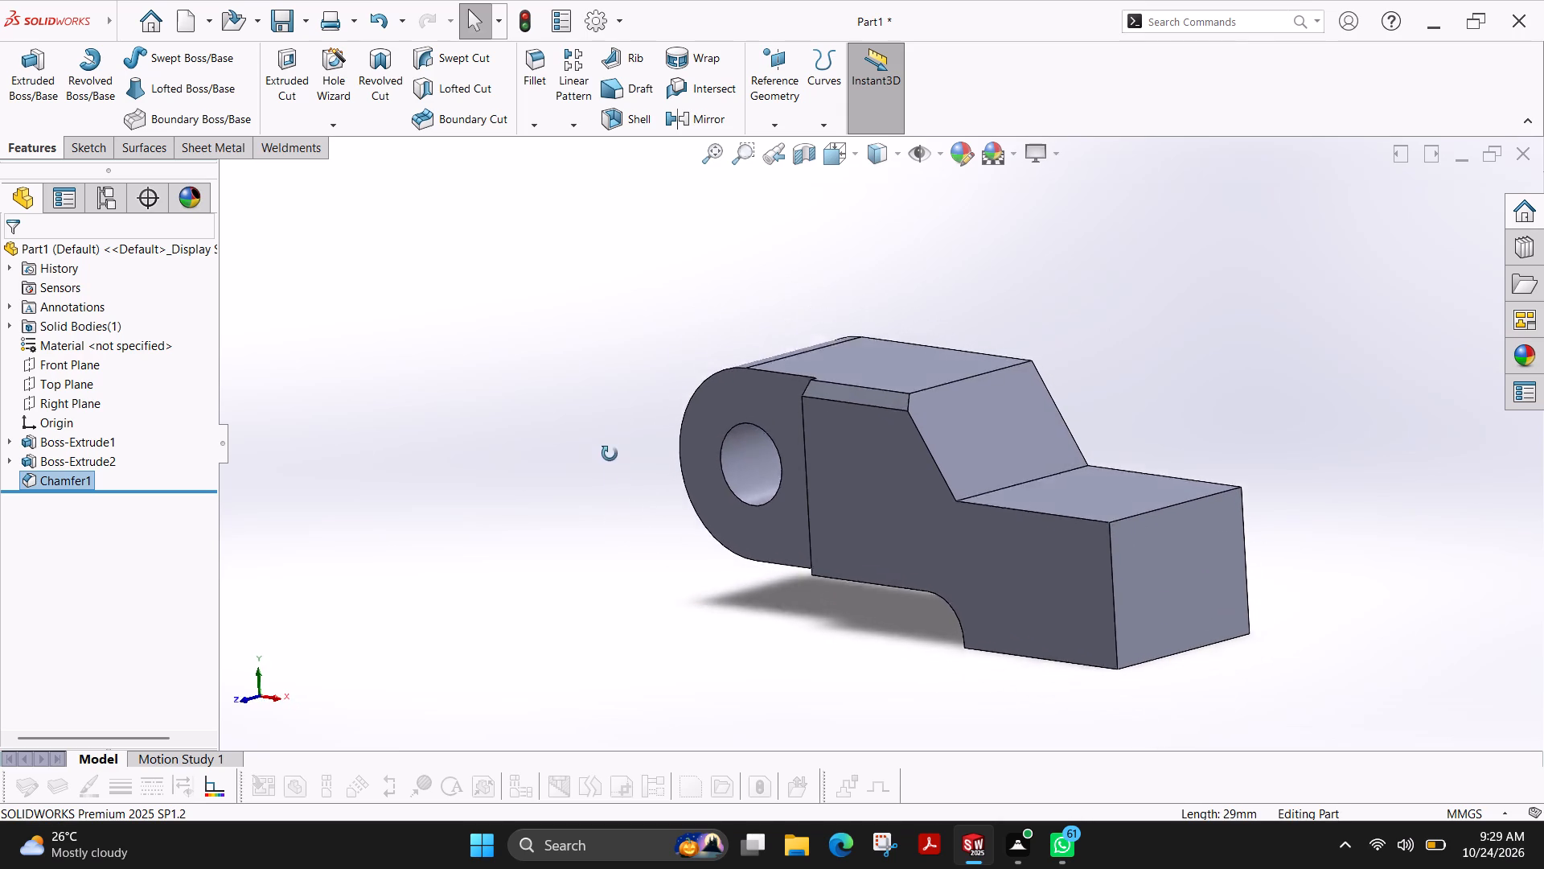
# Chamfer the vertical front edge of the arm's square end by 3 mm at 45°.
pyautogui.keyDown('ctrl'); pyautogui.keyDown('shift'); pyautogui.moveTo(610, 454); pyautogui.dragTo(609, 451, button='middle'); pyautogui.keyUp('shift'); pyautogui.keyUp('ctrl')
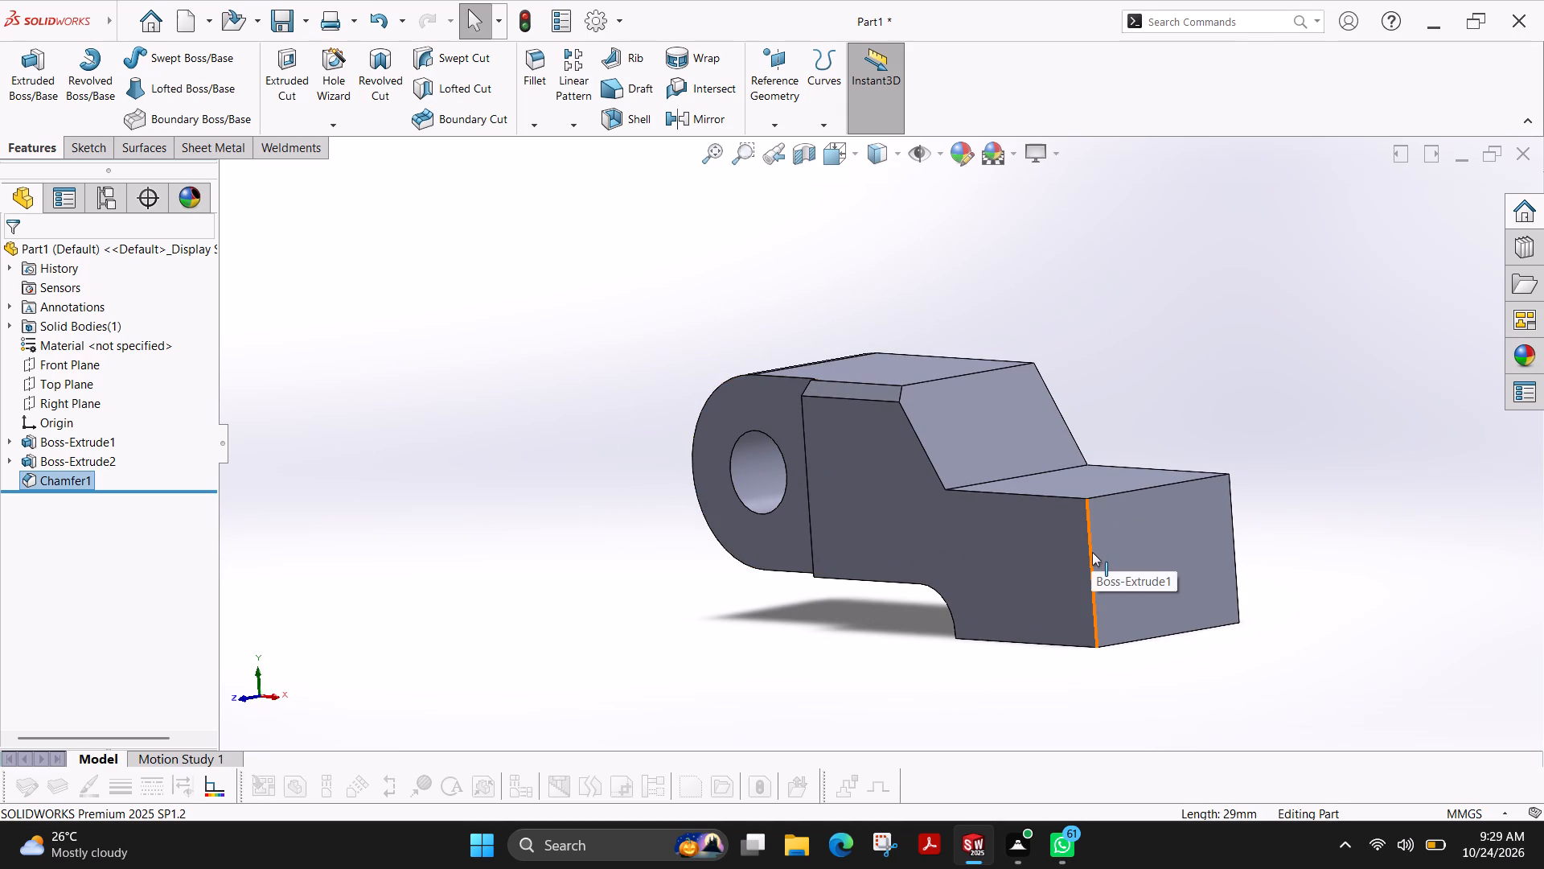
pyautogui.click(1092, 552)
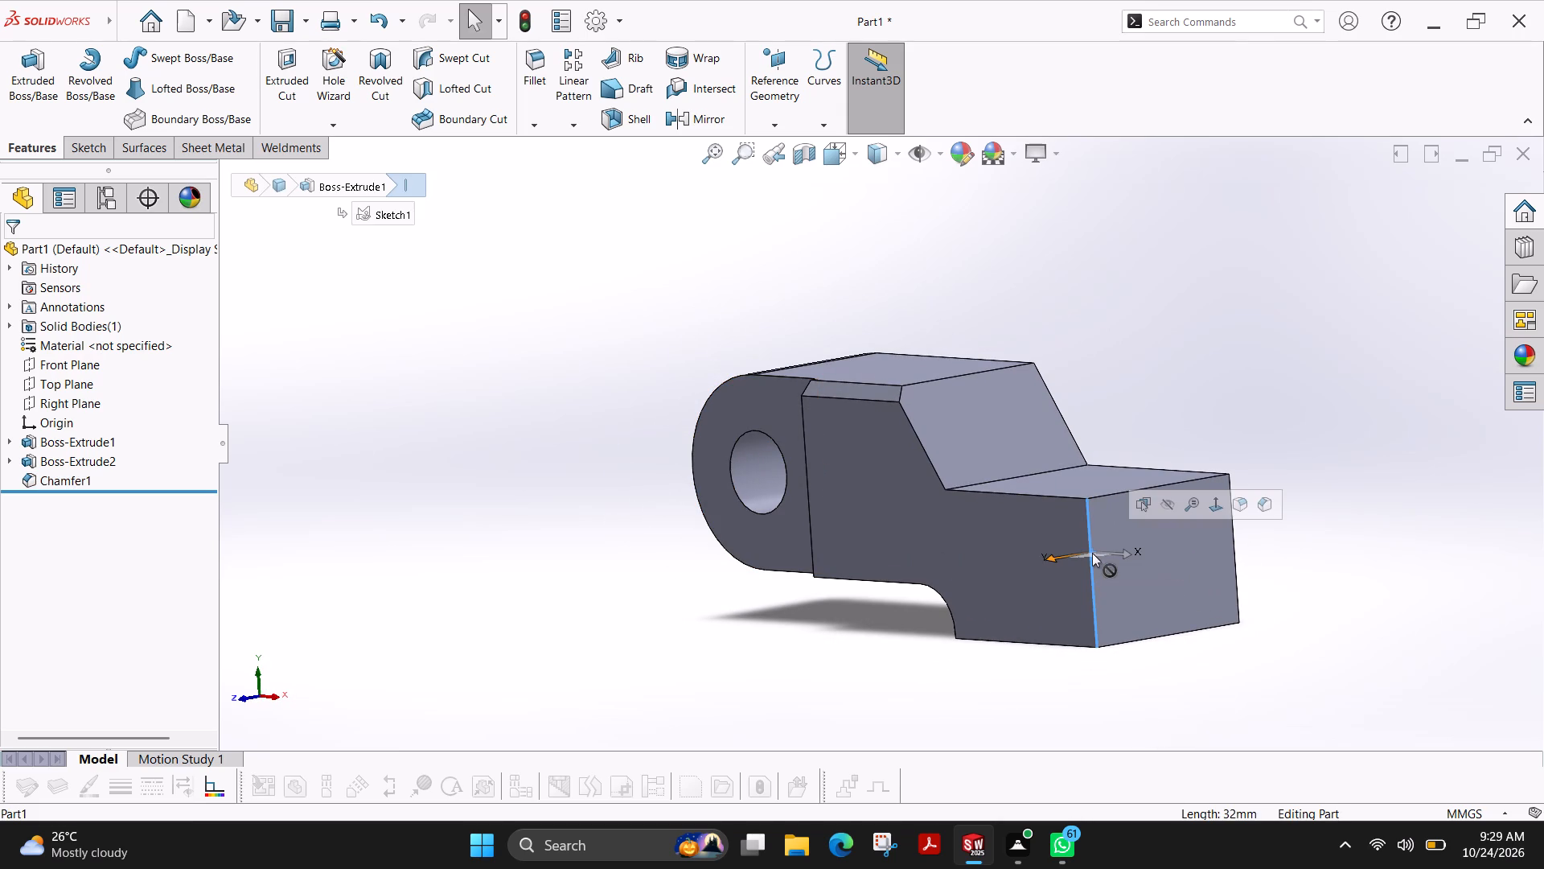
pyautogui.click(546, 124)
pyautogui.click(563, 162)
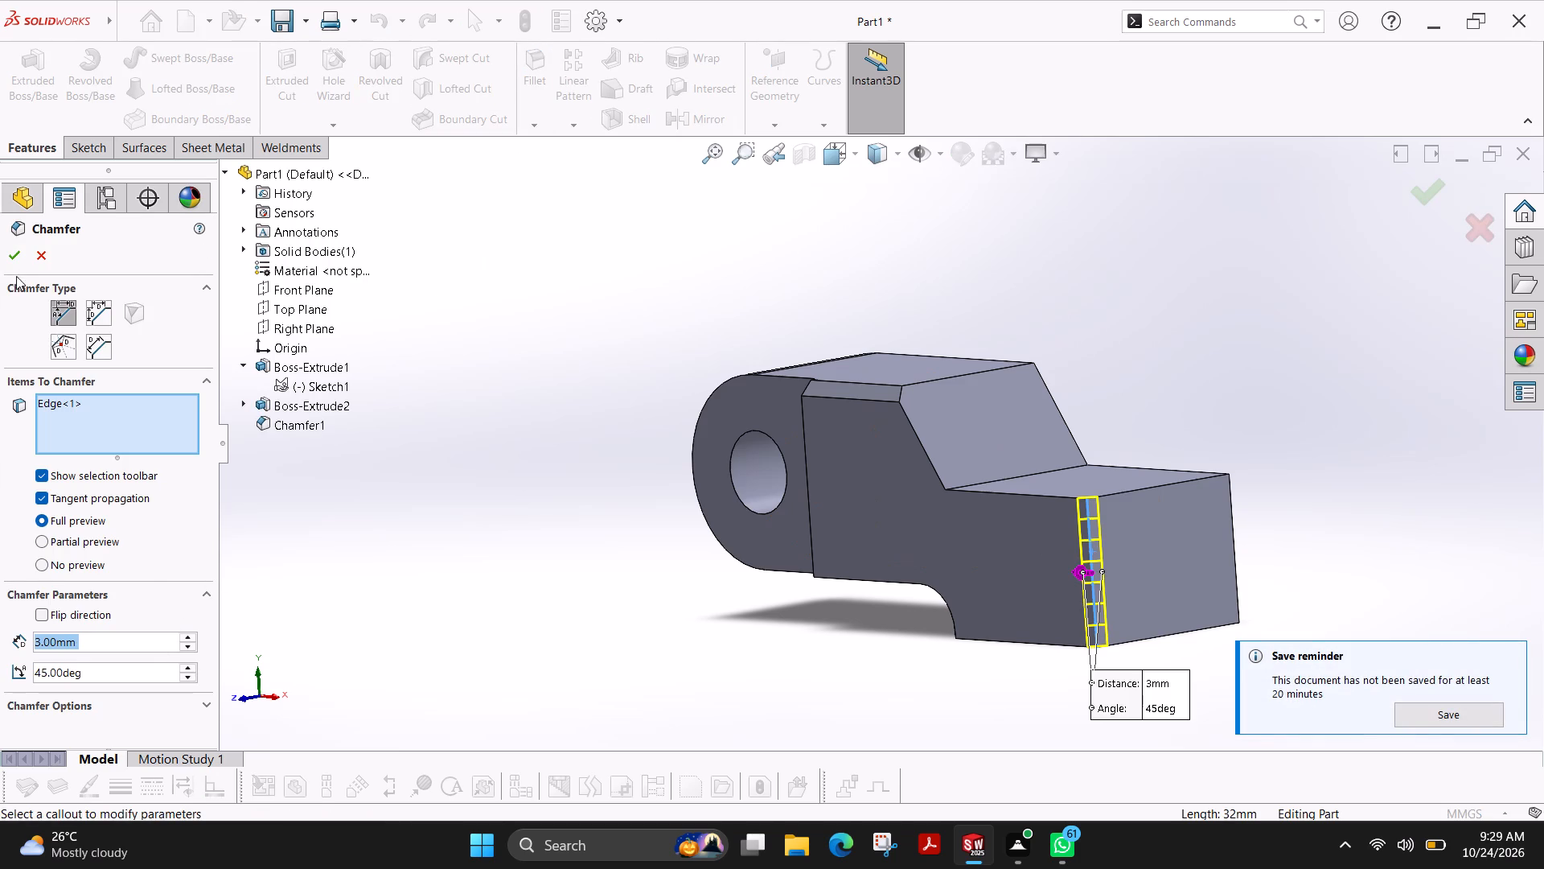
pyautogui.click(10, 257)
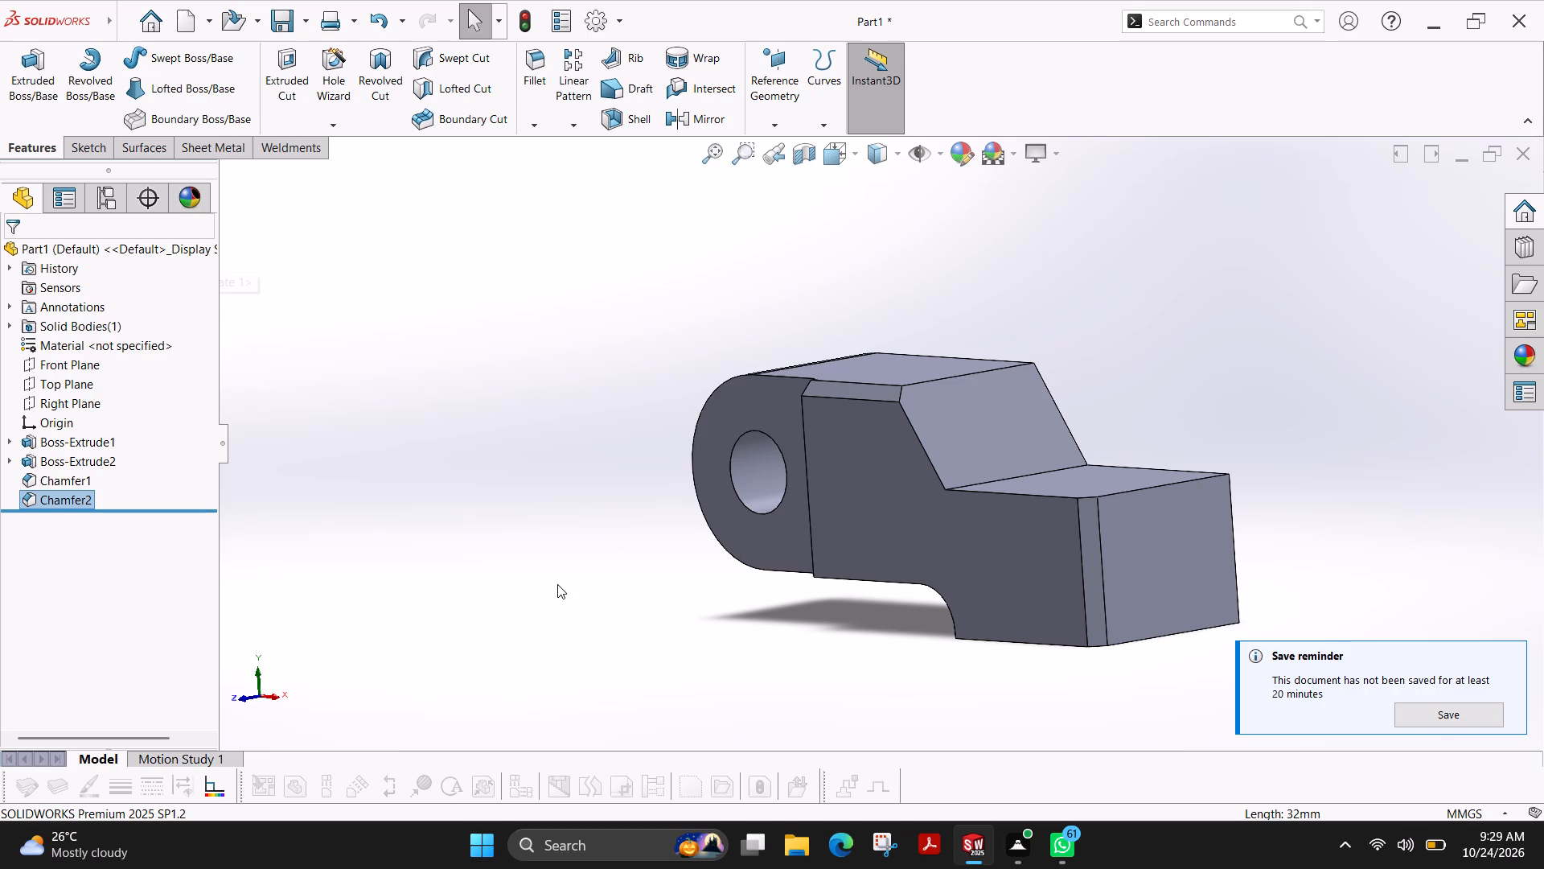
# Sketch a corner rectangle about 11.8 by 4.6 mm on the arm's square end face, resting on its bottom edge.
pyautogui.keyDown('ctrl'); pyautogui.keyDown('shift'); pyautogui.moveTo(564, 524); pyautogui.dragTo(495, 478, button='middle'); pyautogui.keyUp('shift'); pyautogui.keyUp('ctrl')
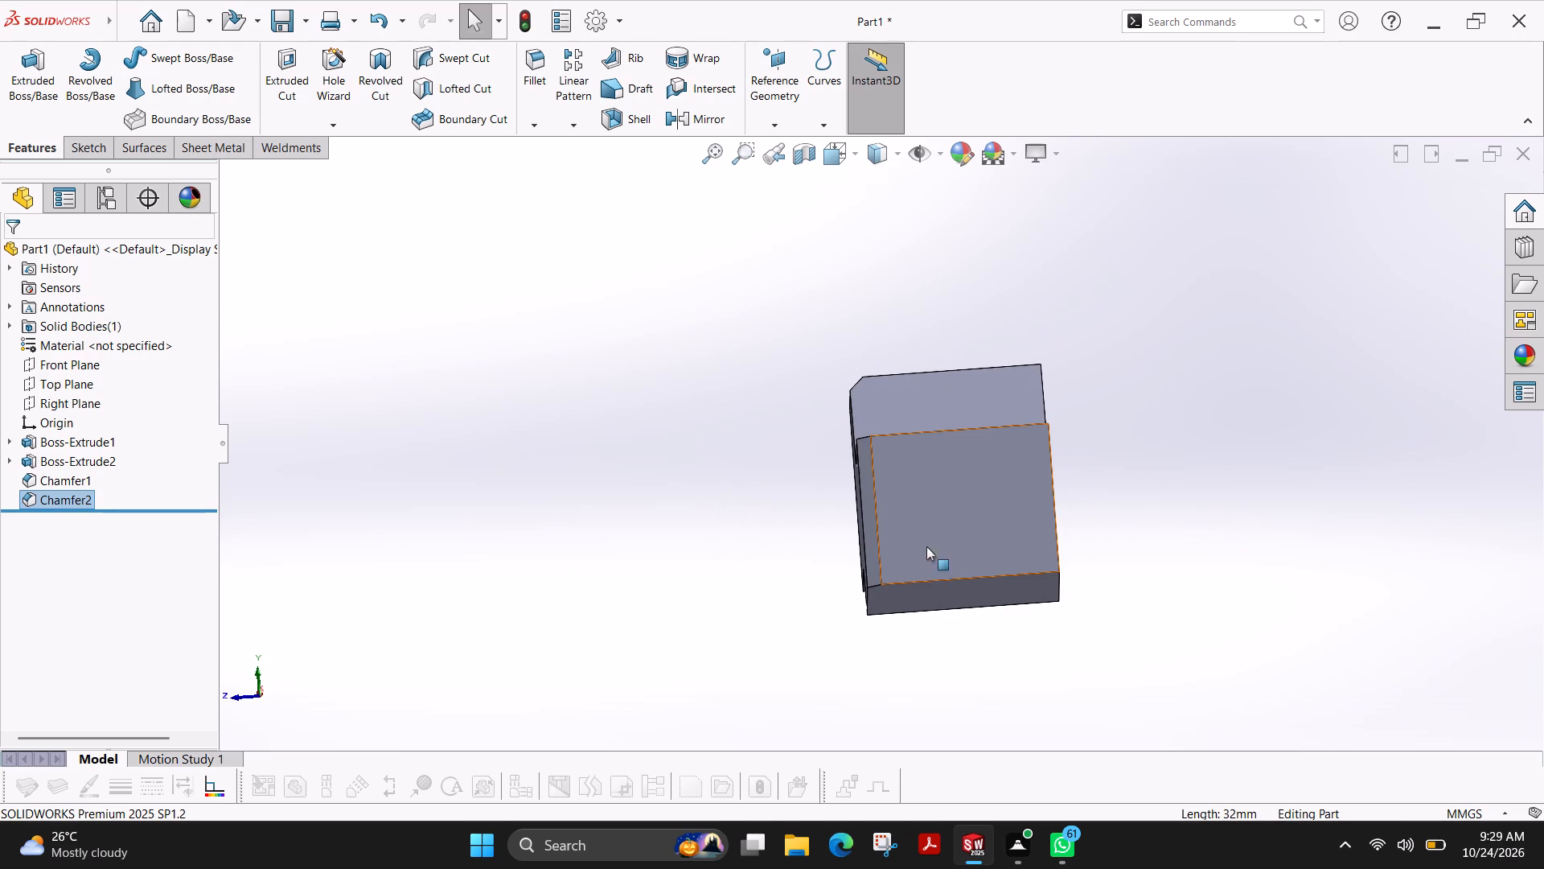
pyautogui.click(1008, 505)
pyautogui.click(91, 149)
pyautogui.click(12, 87)
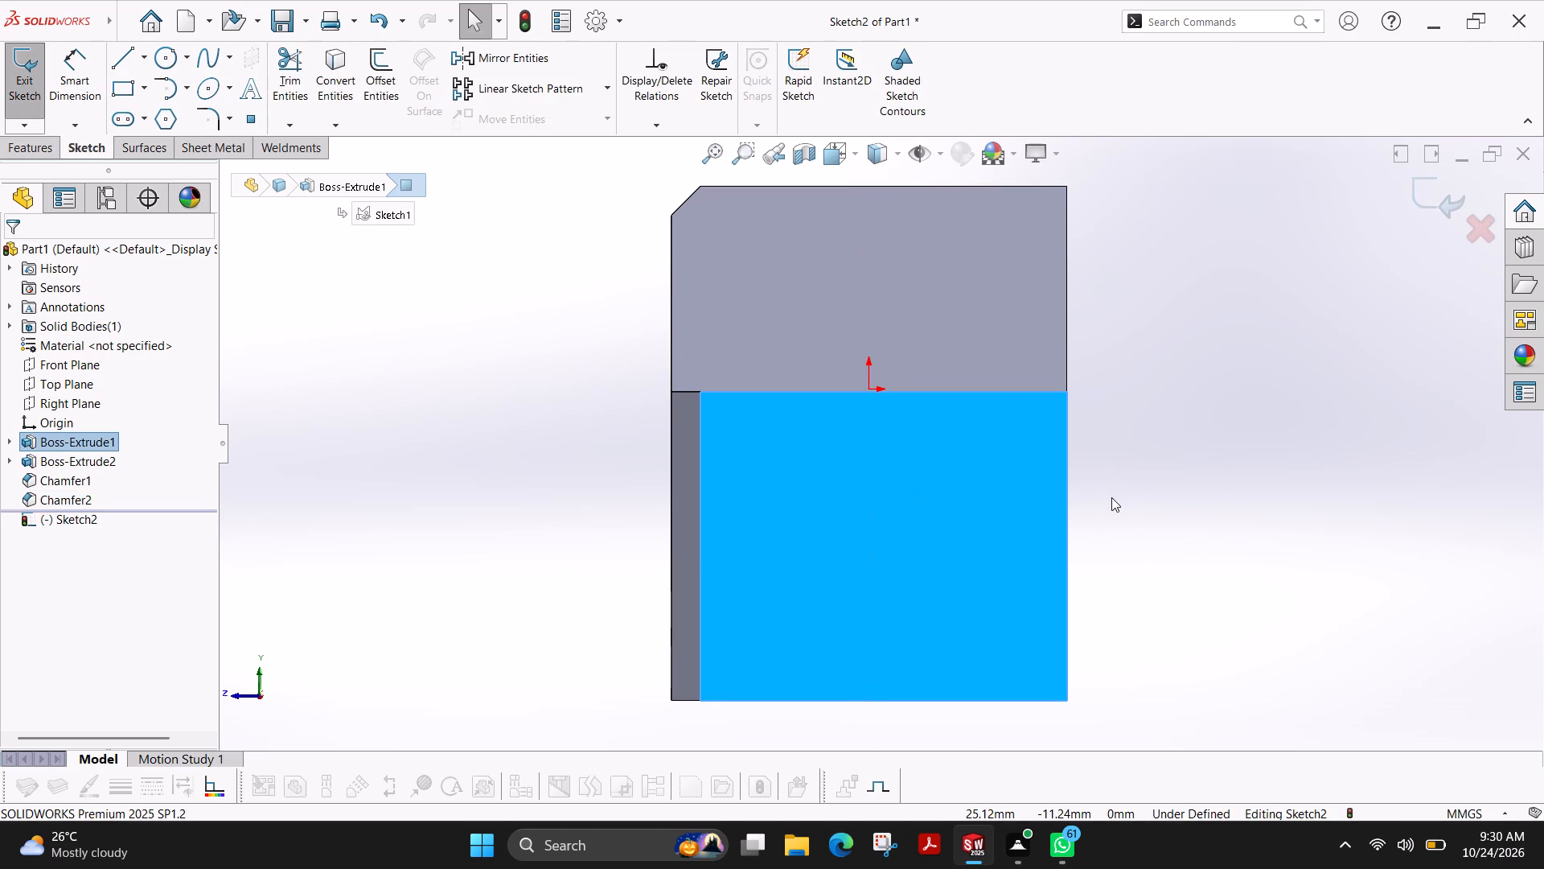
pyautogui.press('Escape')
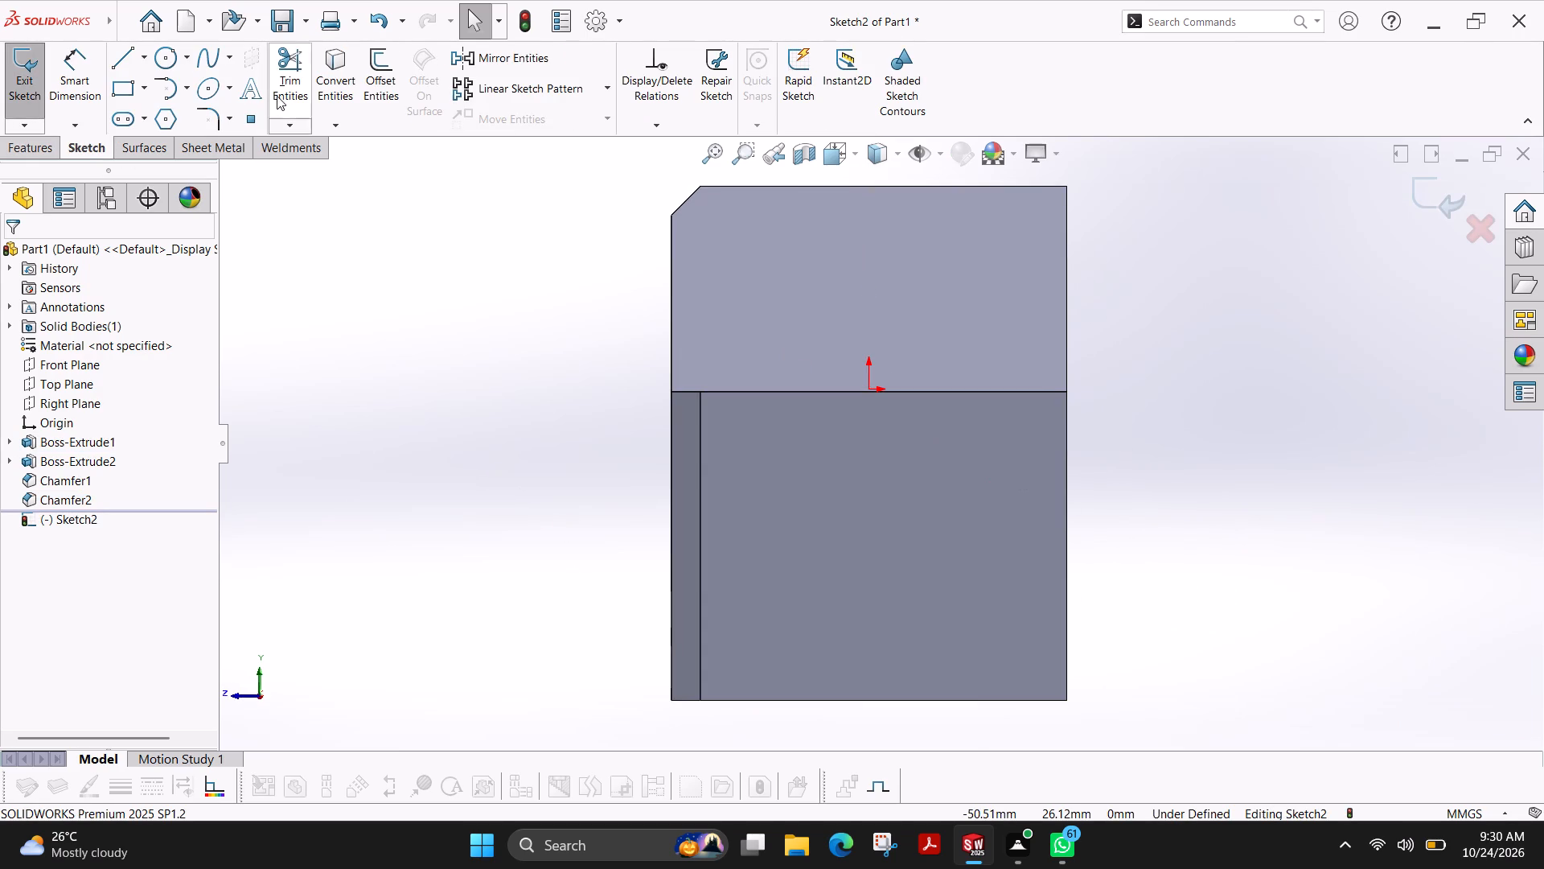
pyautogui.click(121, 89)
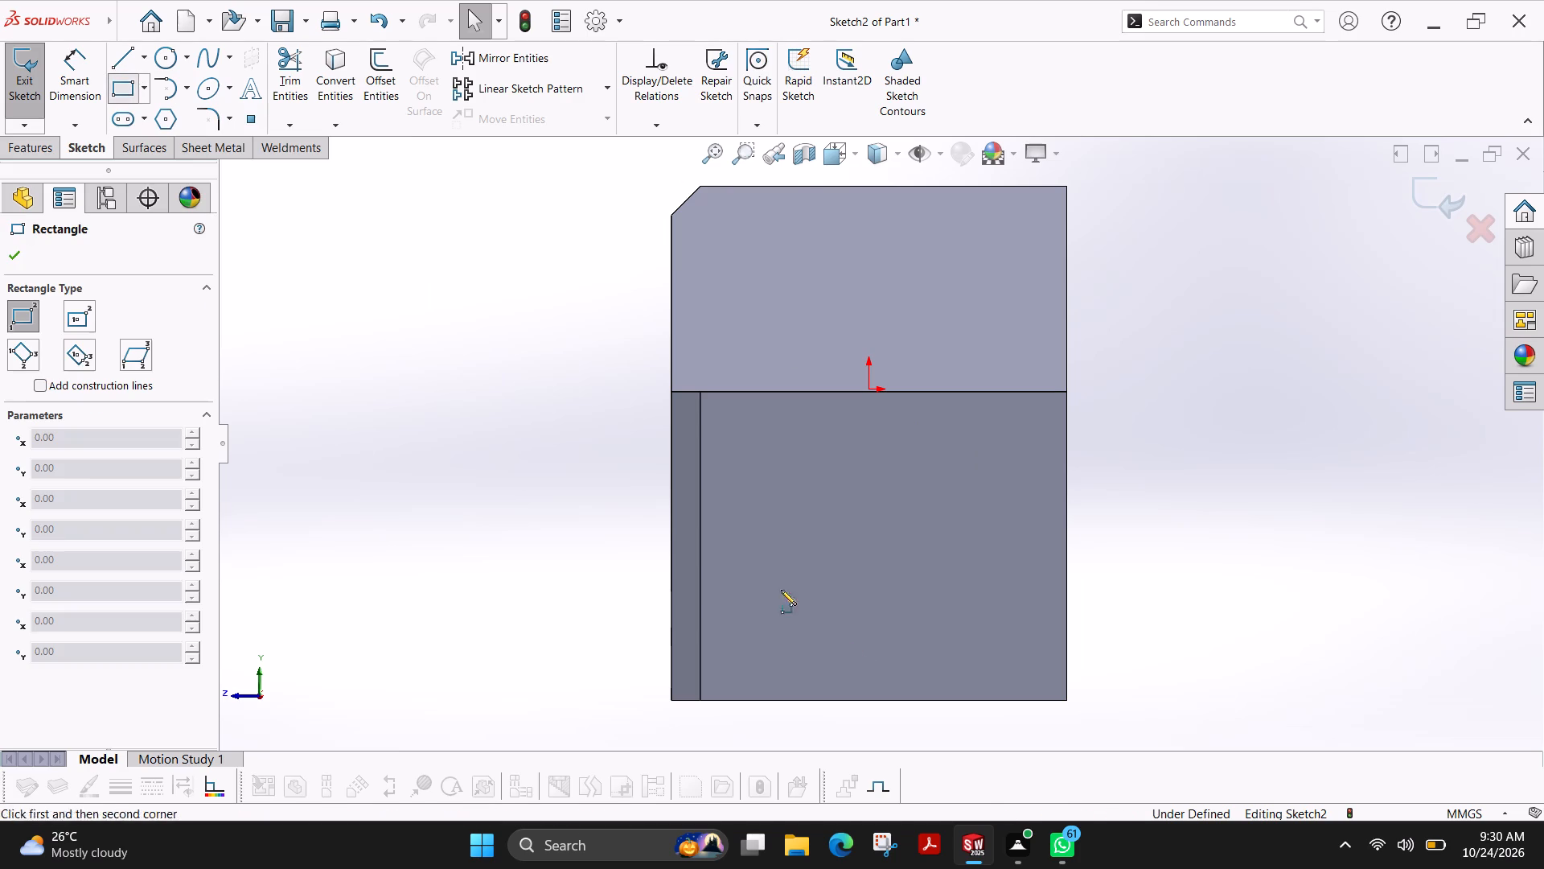
pyautogui.click(826, 701)
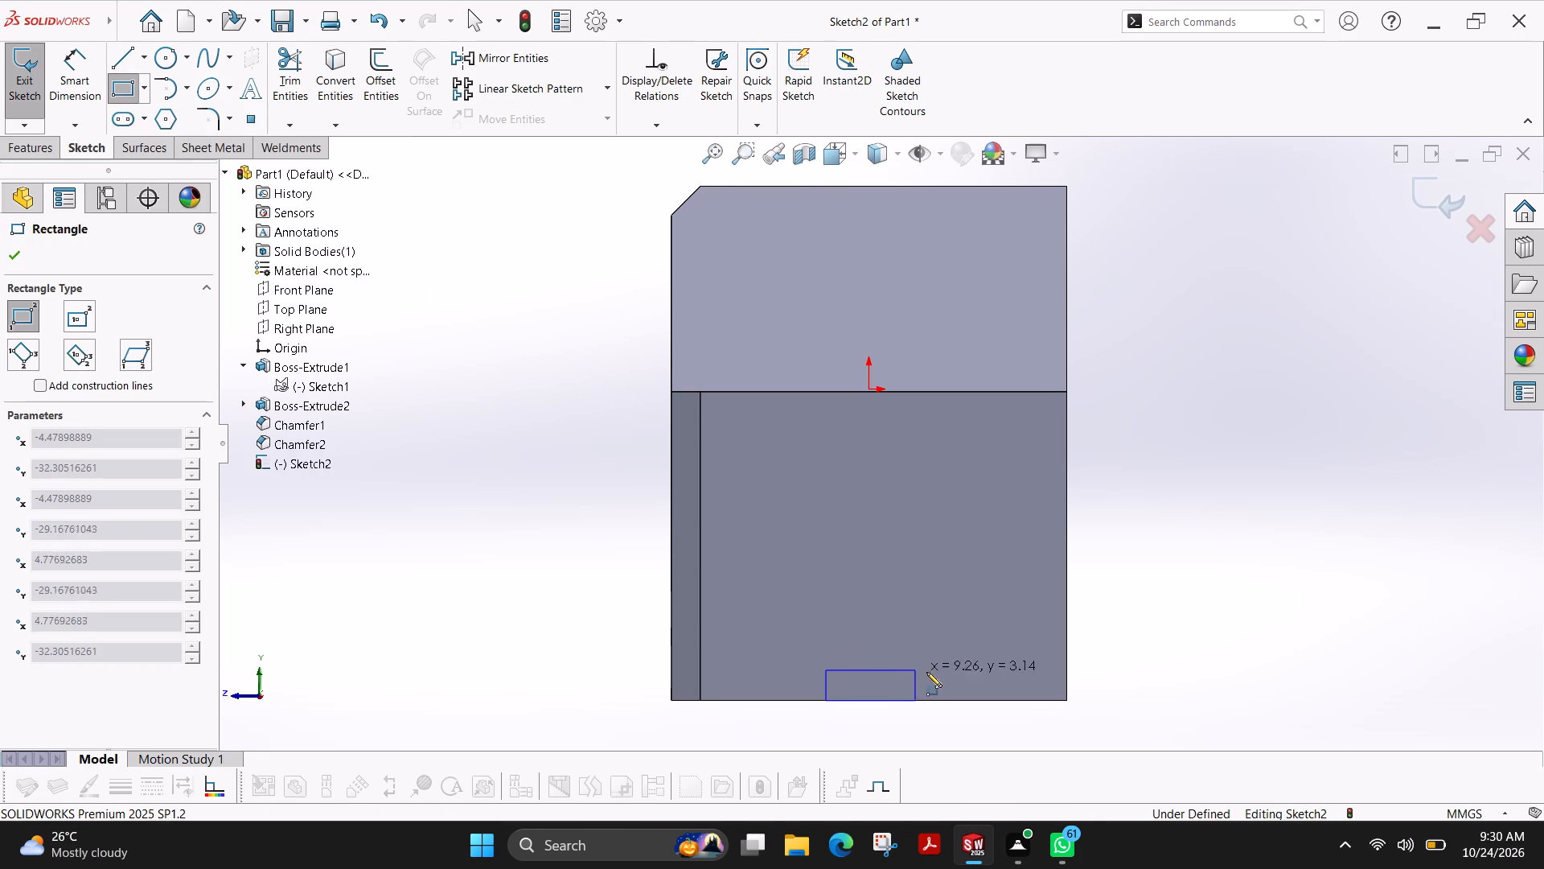
pyautogui.click(940, 657)
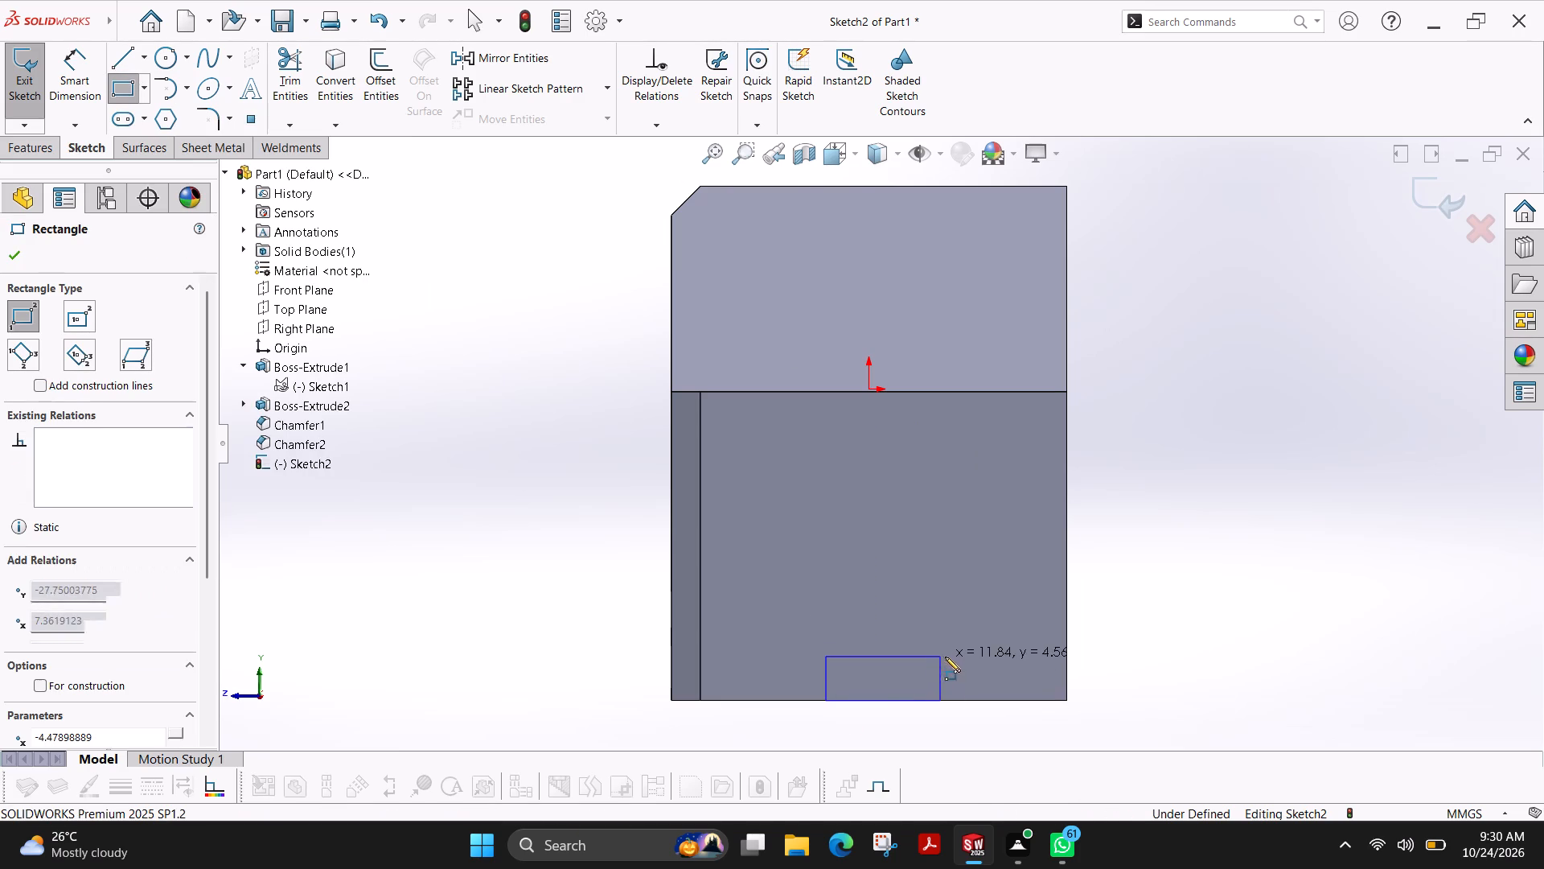
pyautogui.click(11, 256)
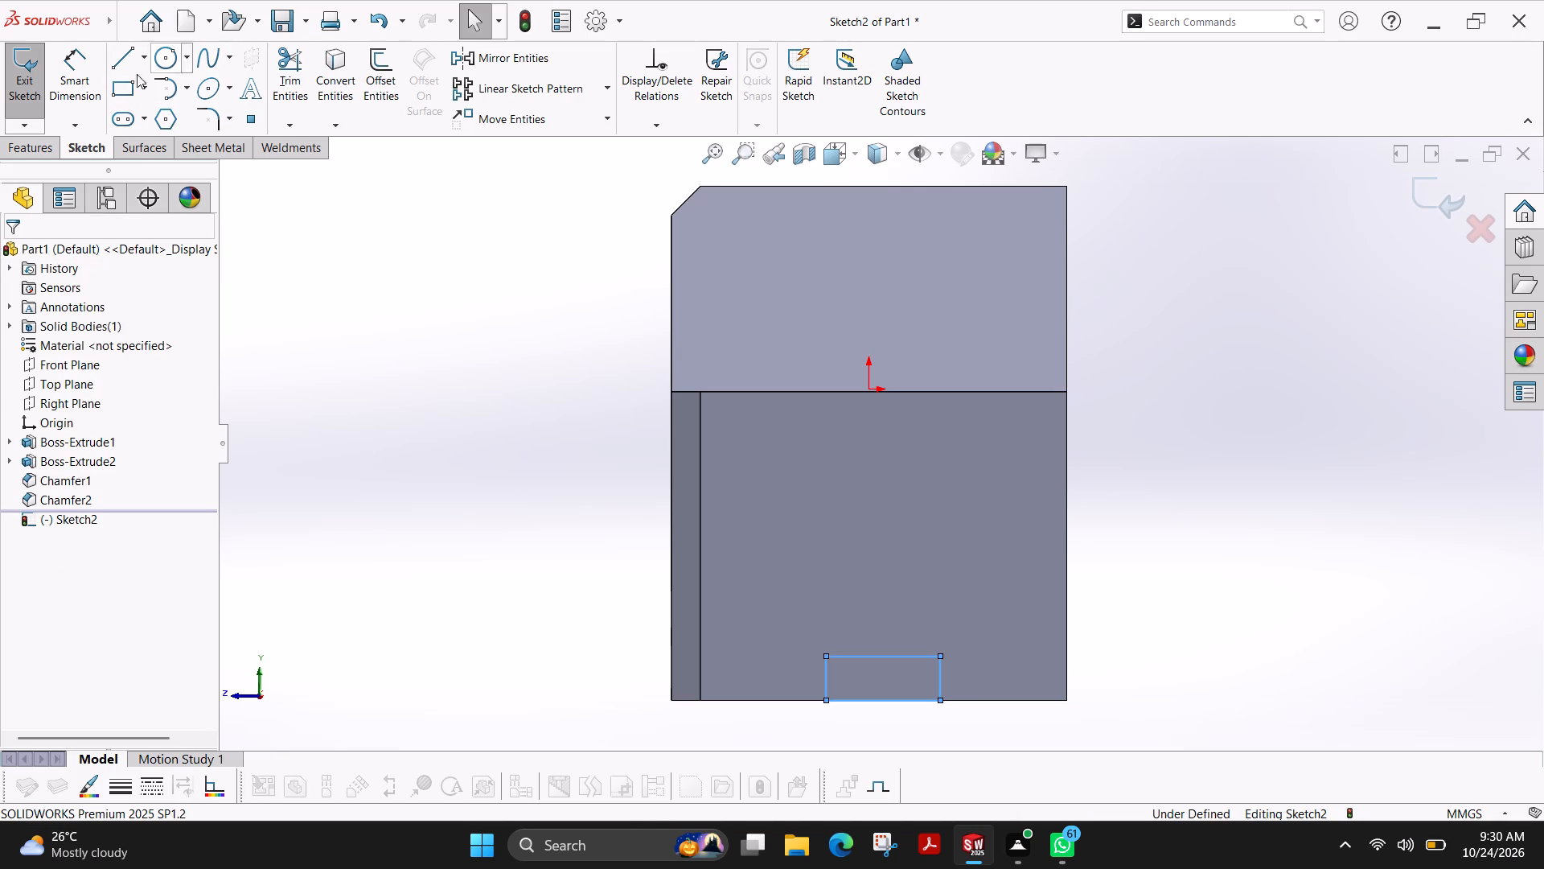
# Dimension the rectangle's width to 12 mm and its side nearer the chamfer to 6 mm from the origin.
pyautogui.click(75, 80)
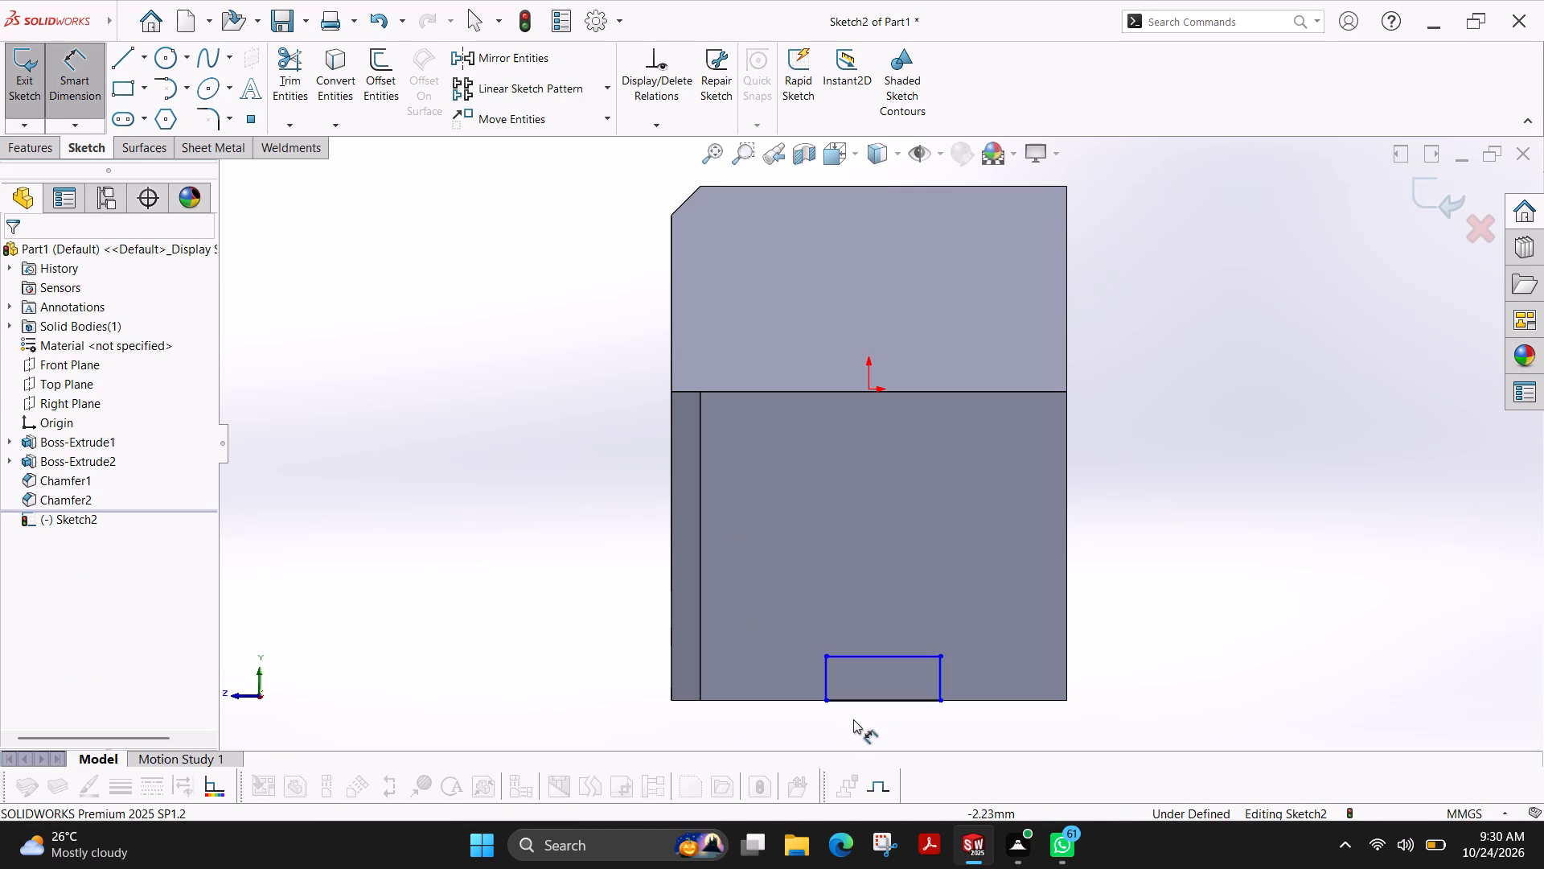
pyautogui.scroll(-2, 870, 704)
pyautogui.scroll(3, 868, 693)
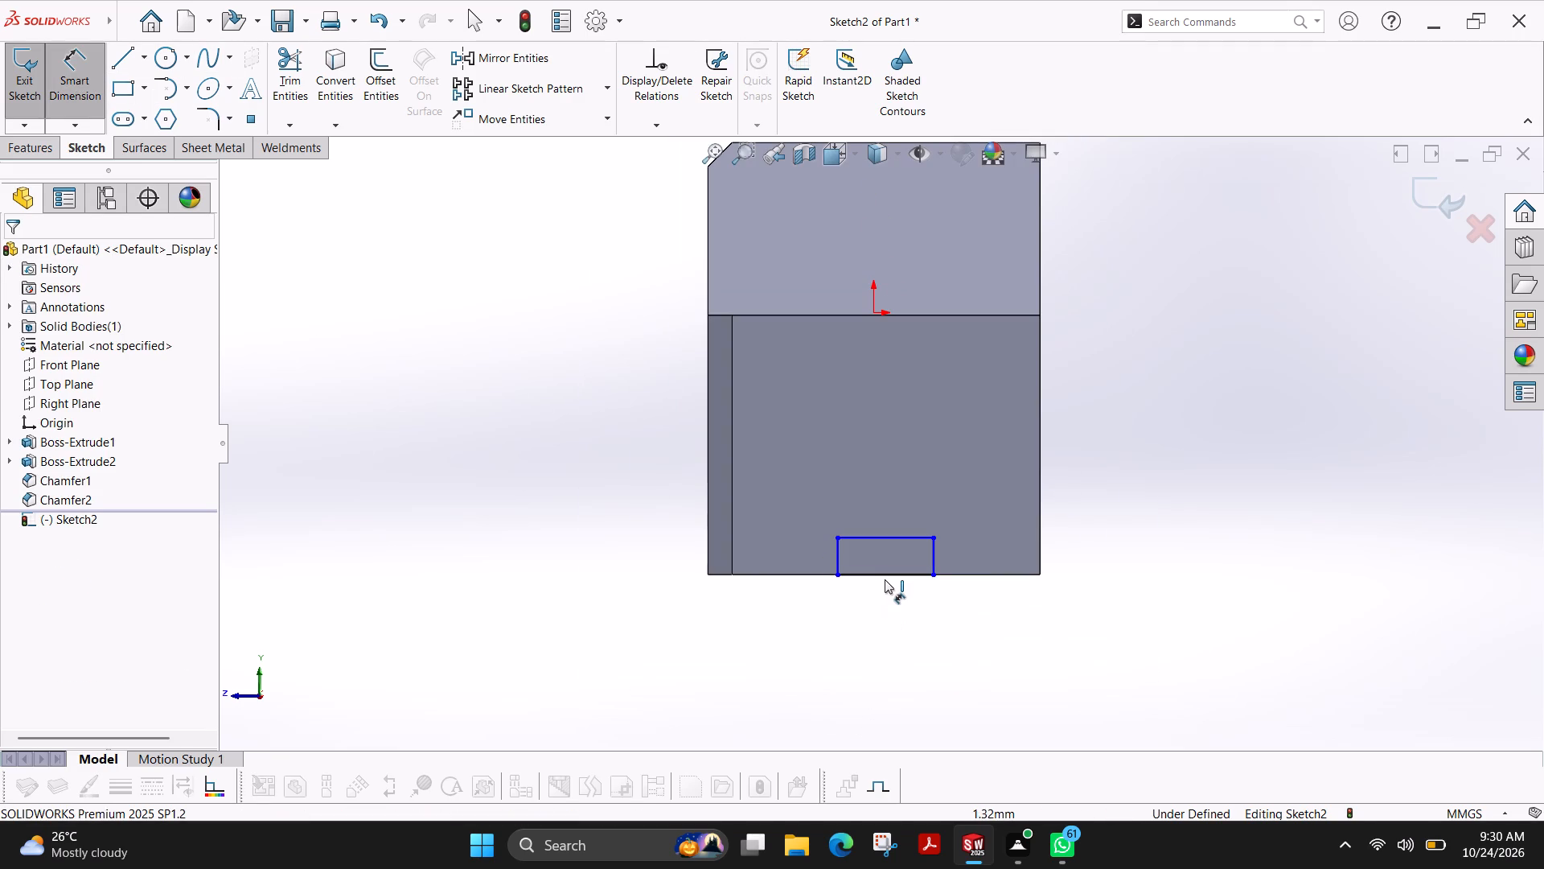
pyautogui.click(886, 574)
pyautogui.click(880, 639)
pyautogui.write('12')
pyautogui.press('Return')
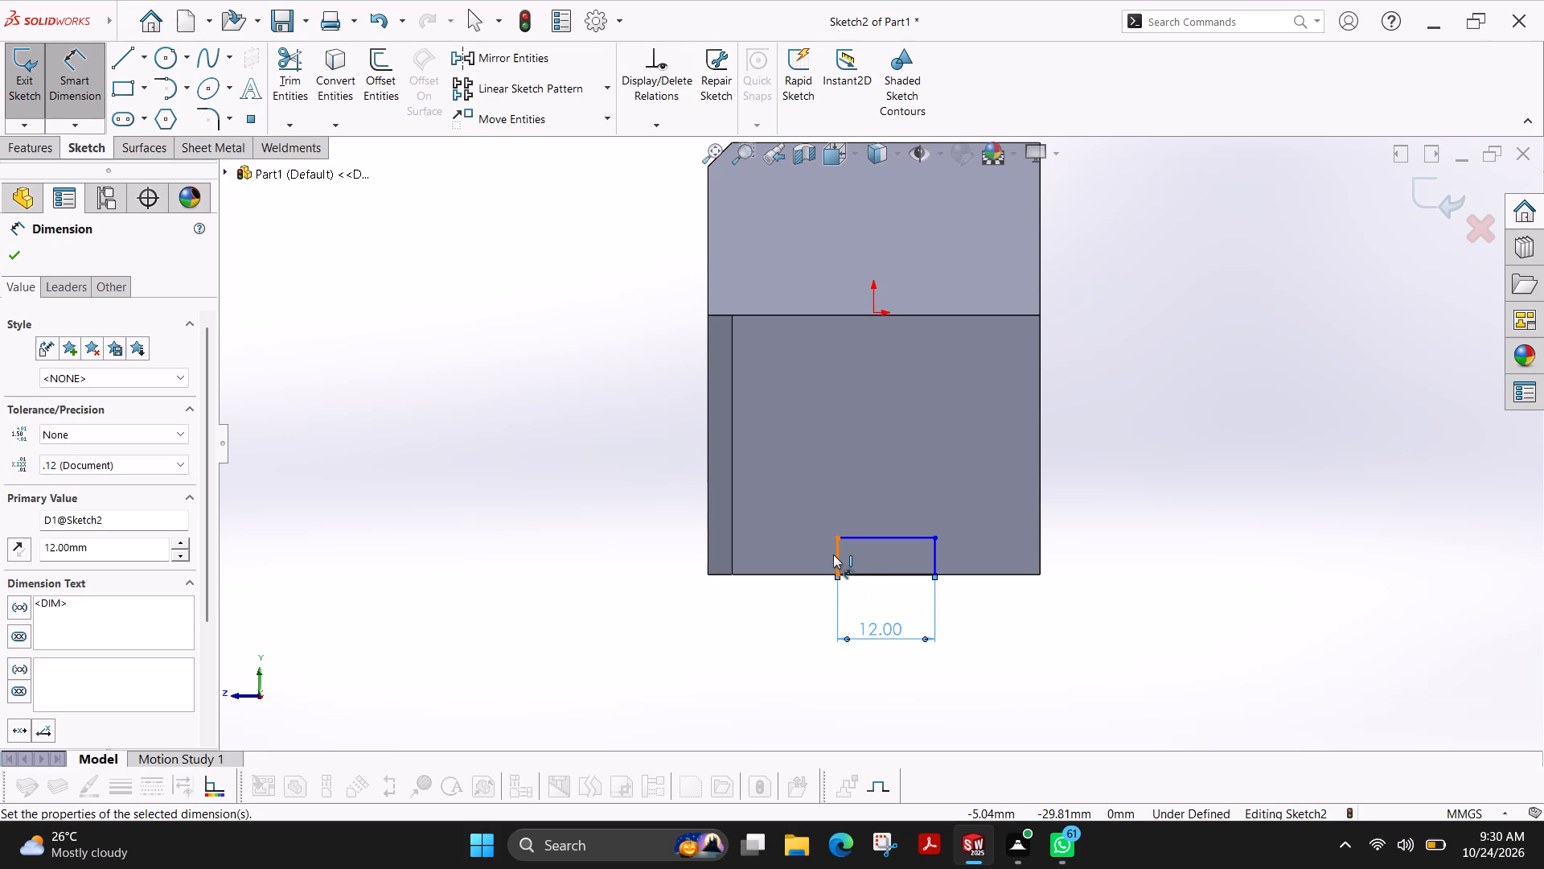
pyautogui.click(835, 554)
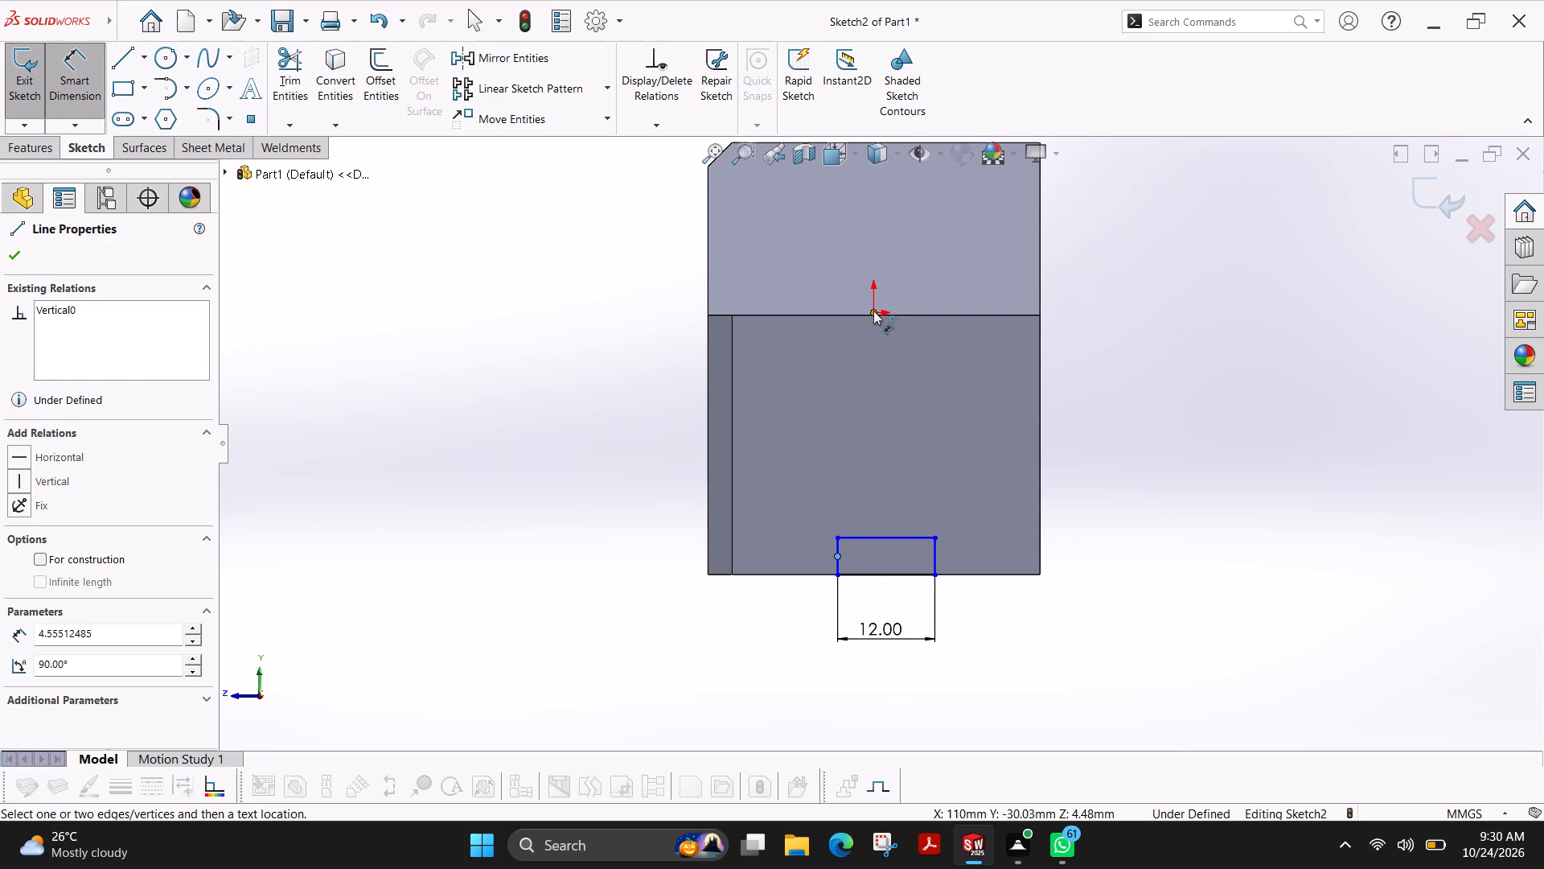
pyautogui.click(872, 311)
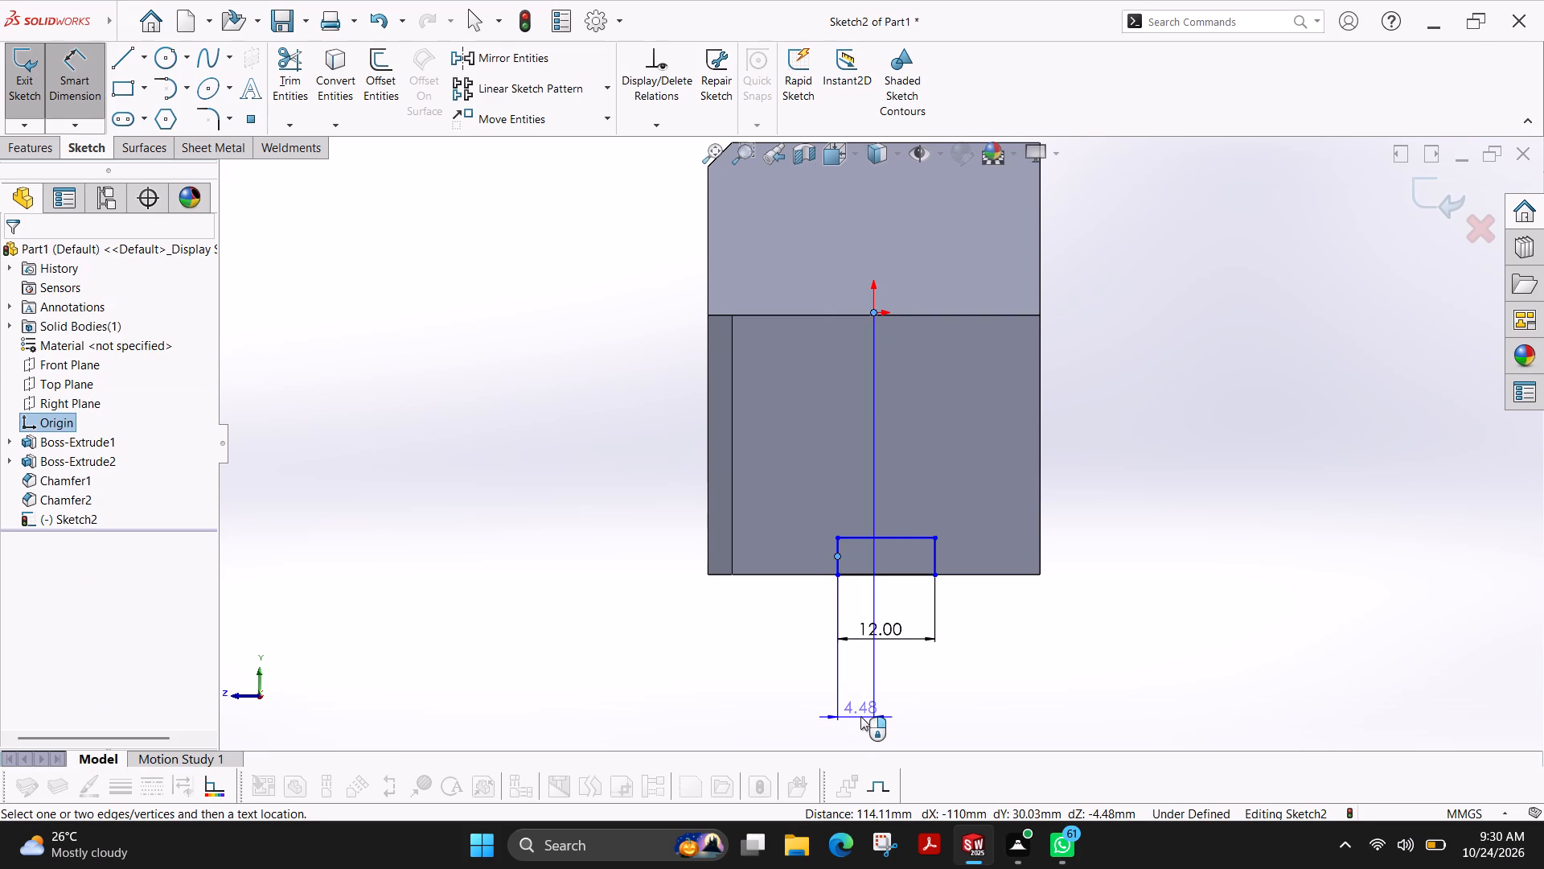
pyautogui.click(857, 724)
pyautogui.press('6')
pyautogui.press('Return')
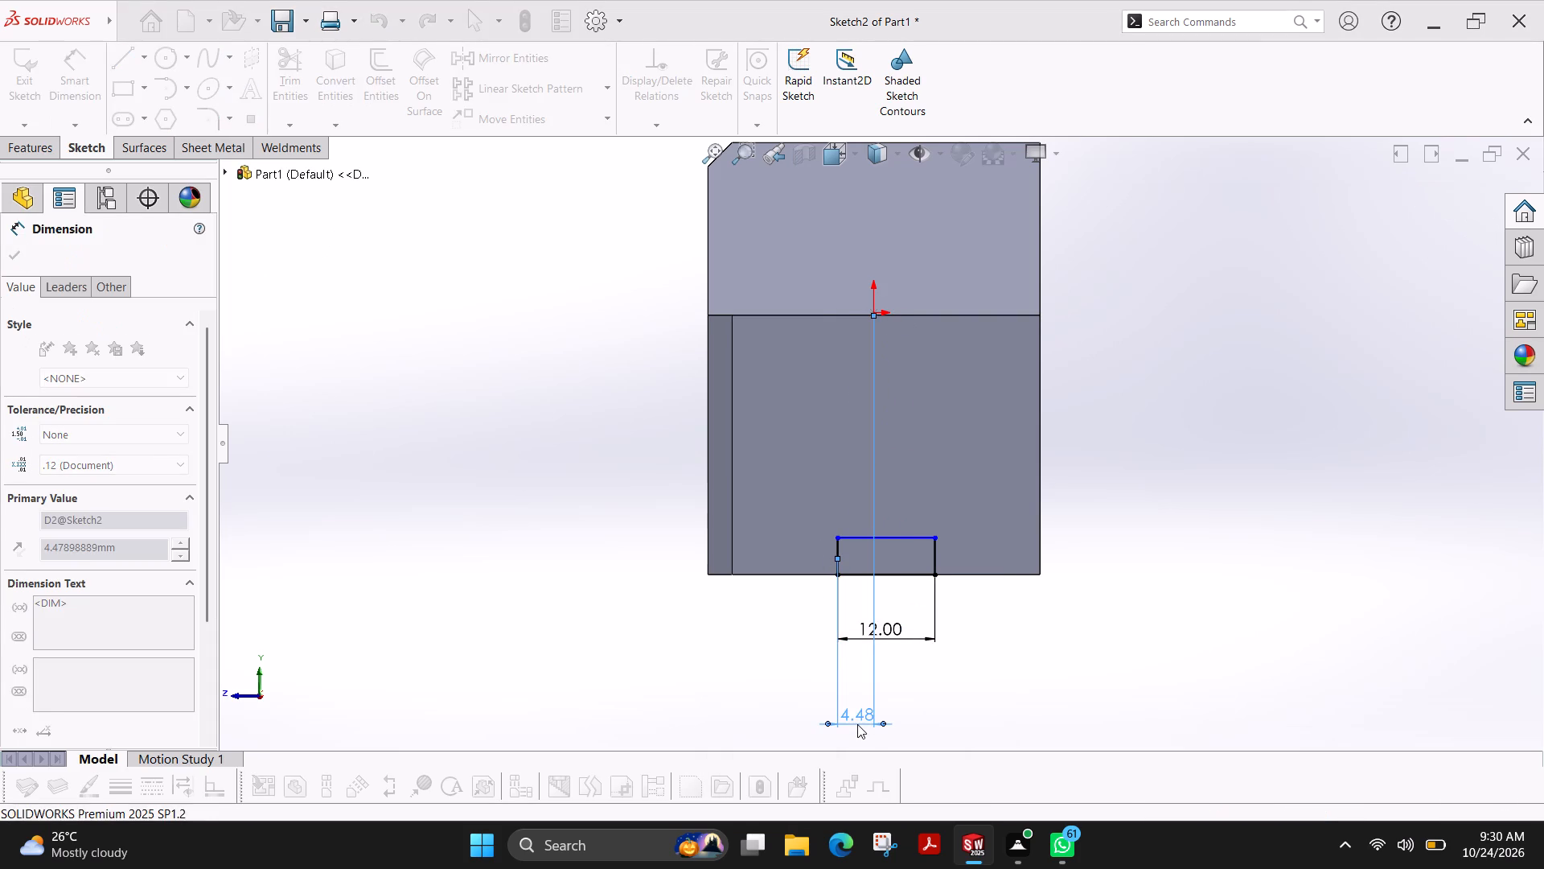
# Dimension the rectangle's height to 7 mm.
pyautogui.click(924, 561)
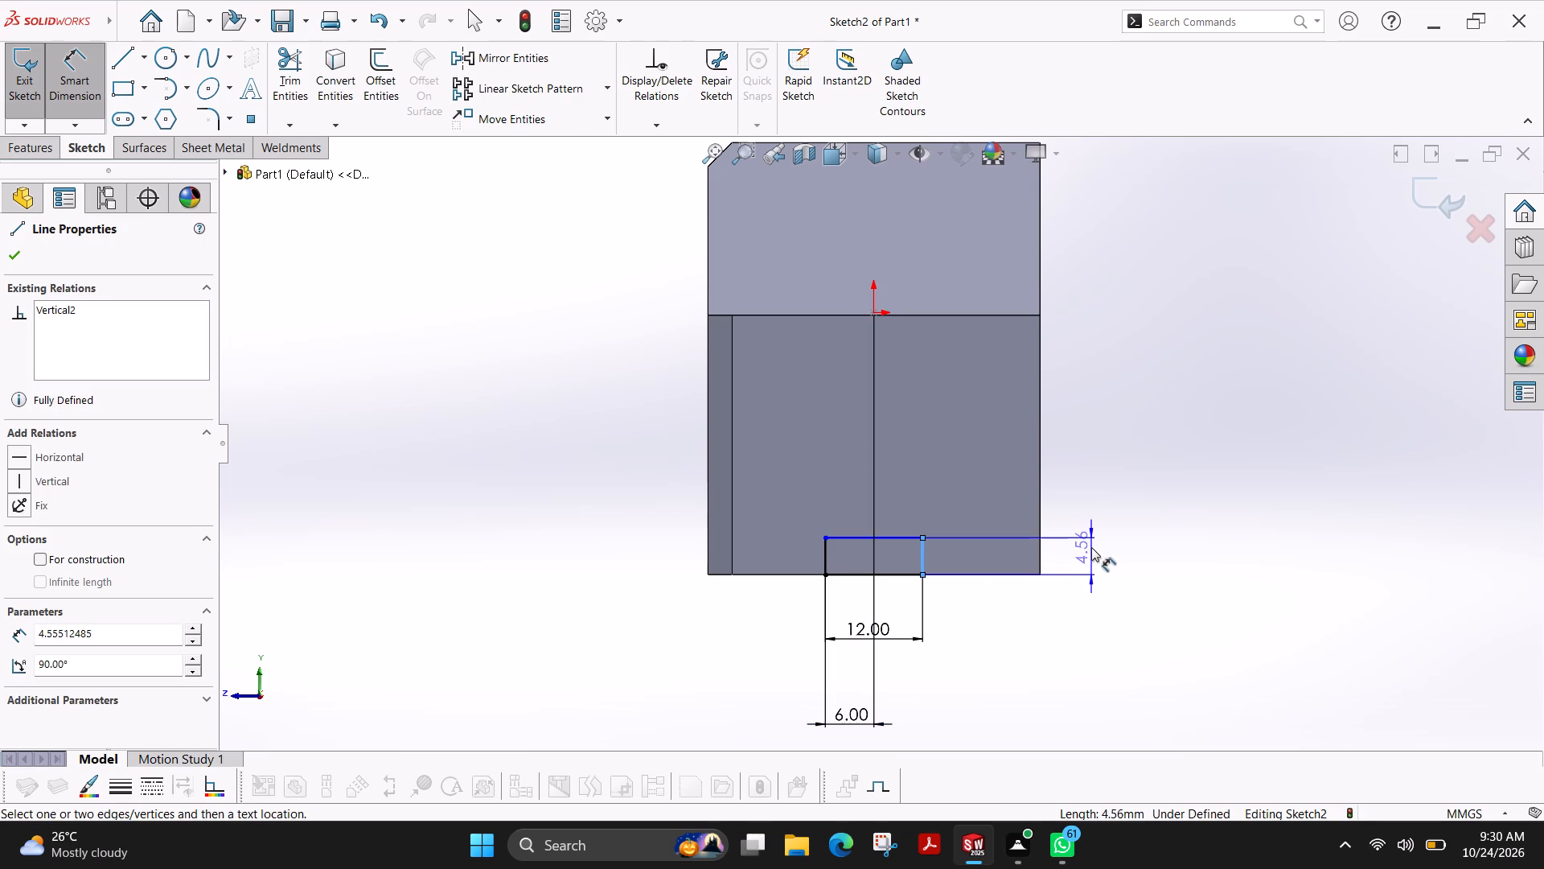
pyautogui.click(1104, 505)
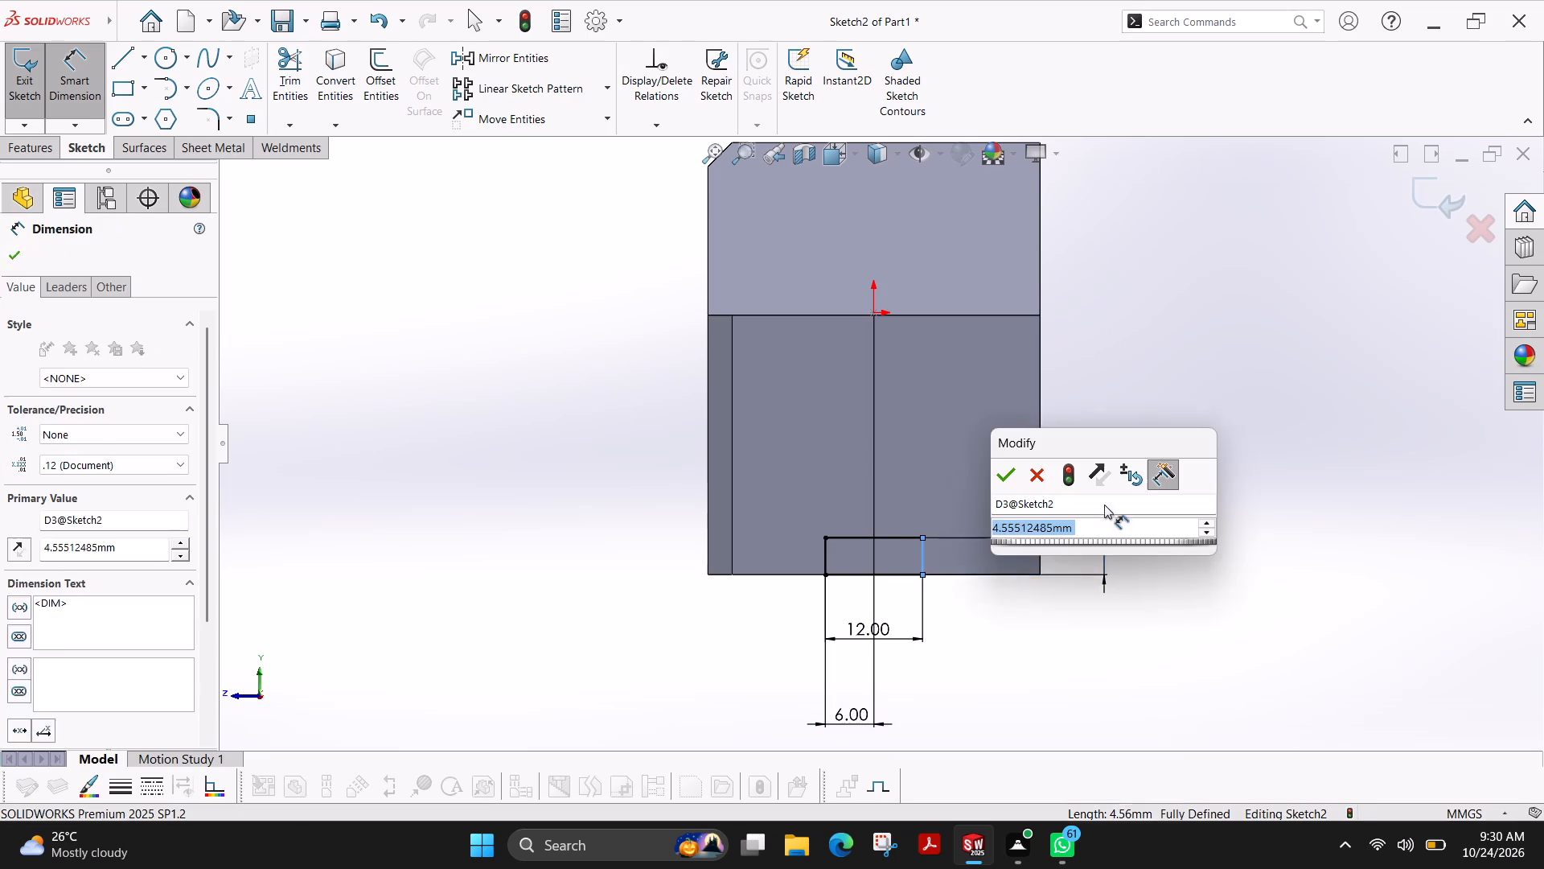
pyautogui.press('7')
pyautogui.press('Return')
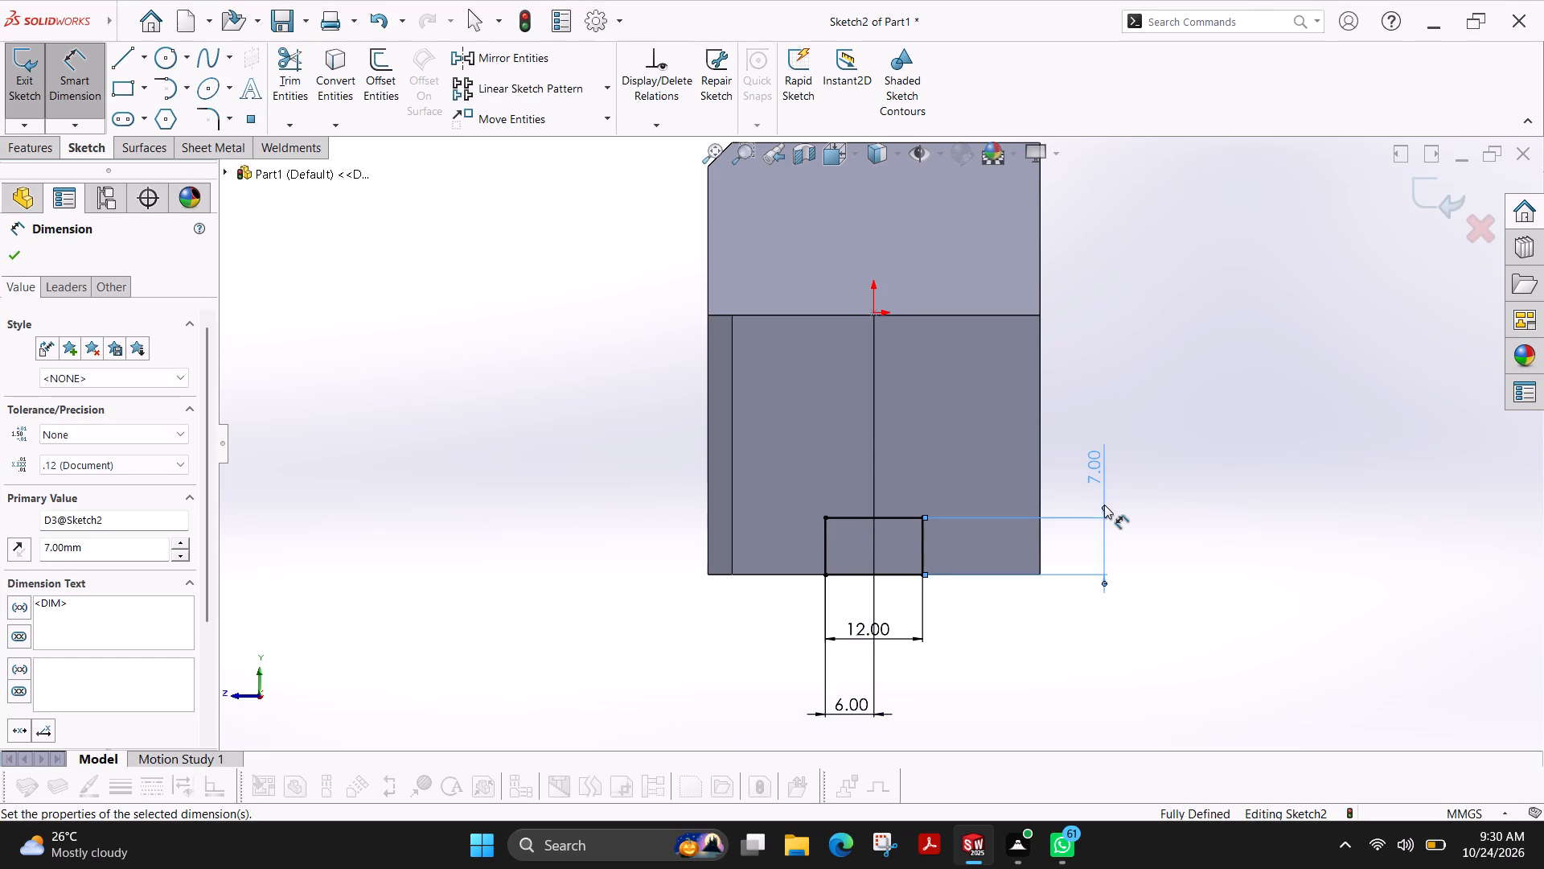
pyautogui.click(7, 255)
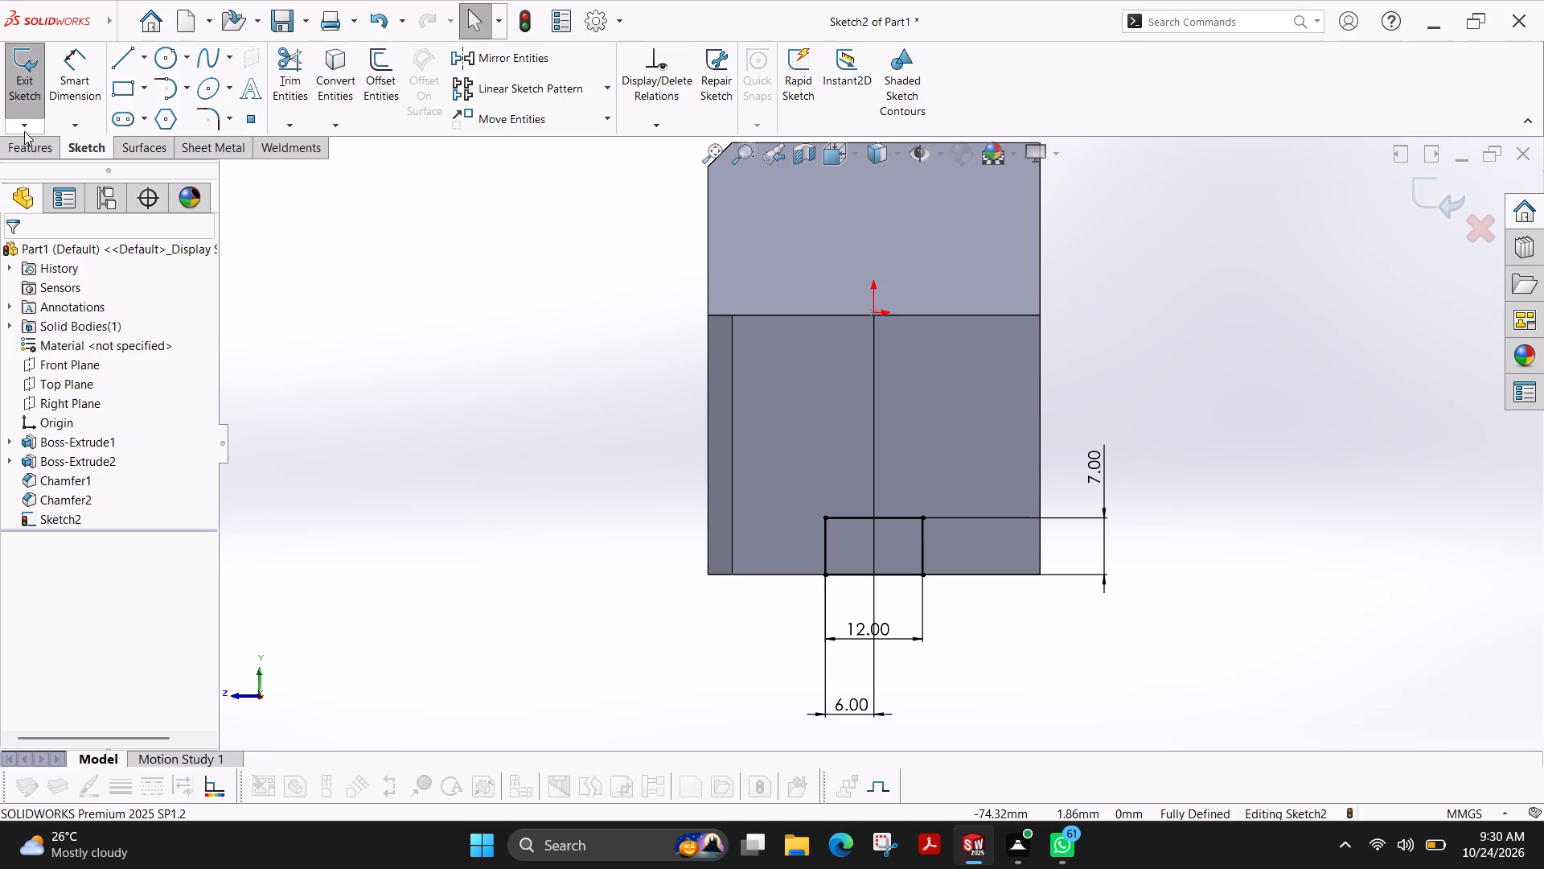
# Cut the rectangle through the arm's underside with a blind Extruded Cut 145.5 mm deep.
pyautogui.click(38, 158)
pyautogui.click(291, 65)
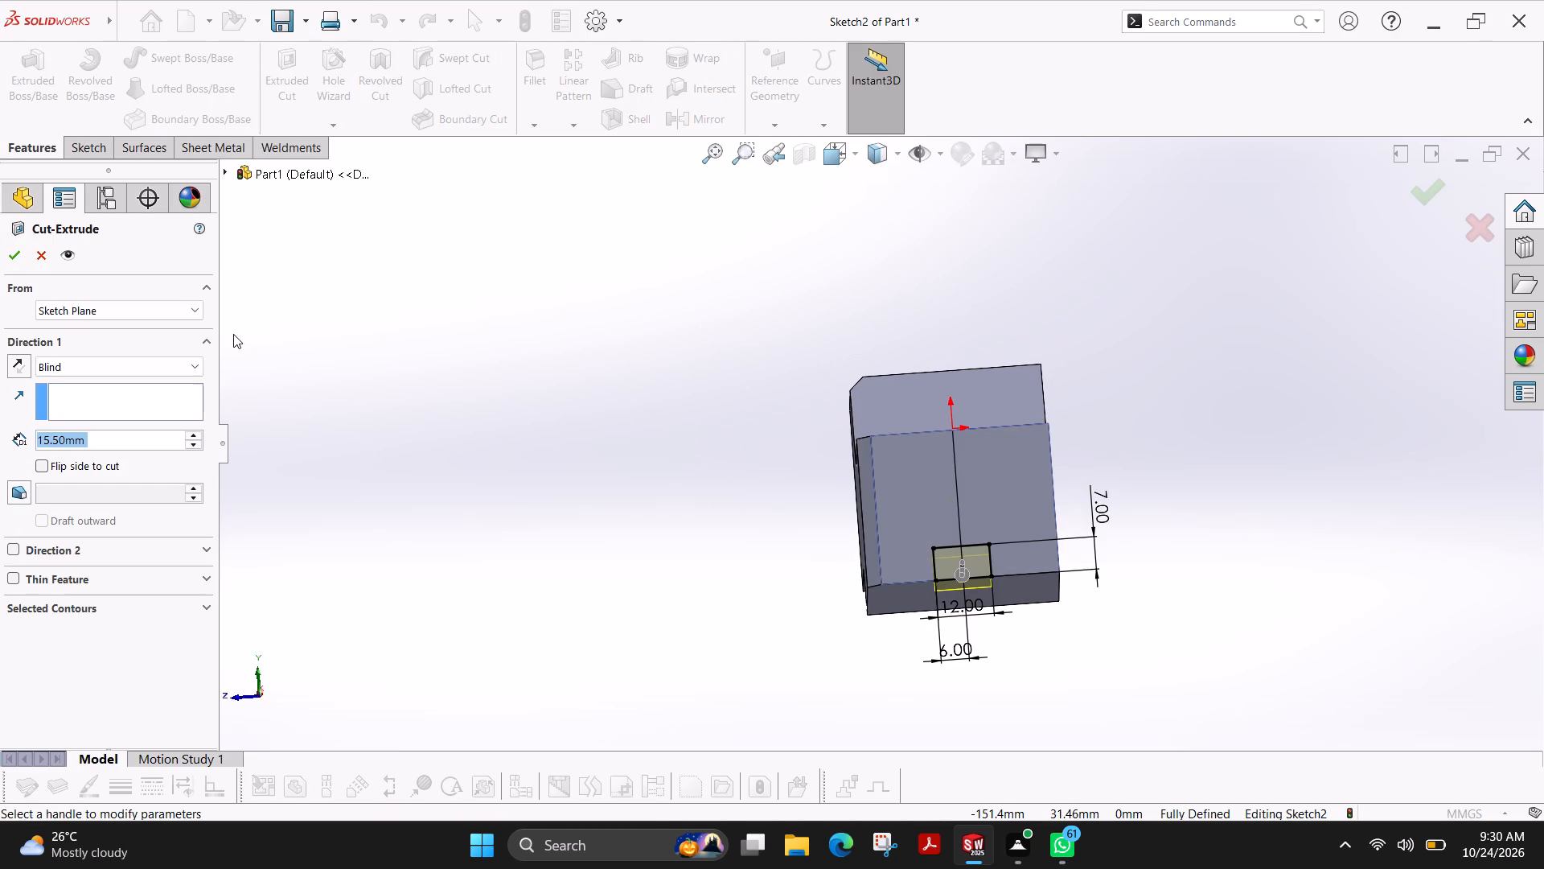
pyautogui.click(193, 436)
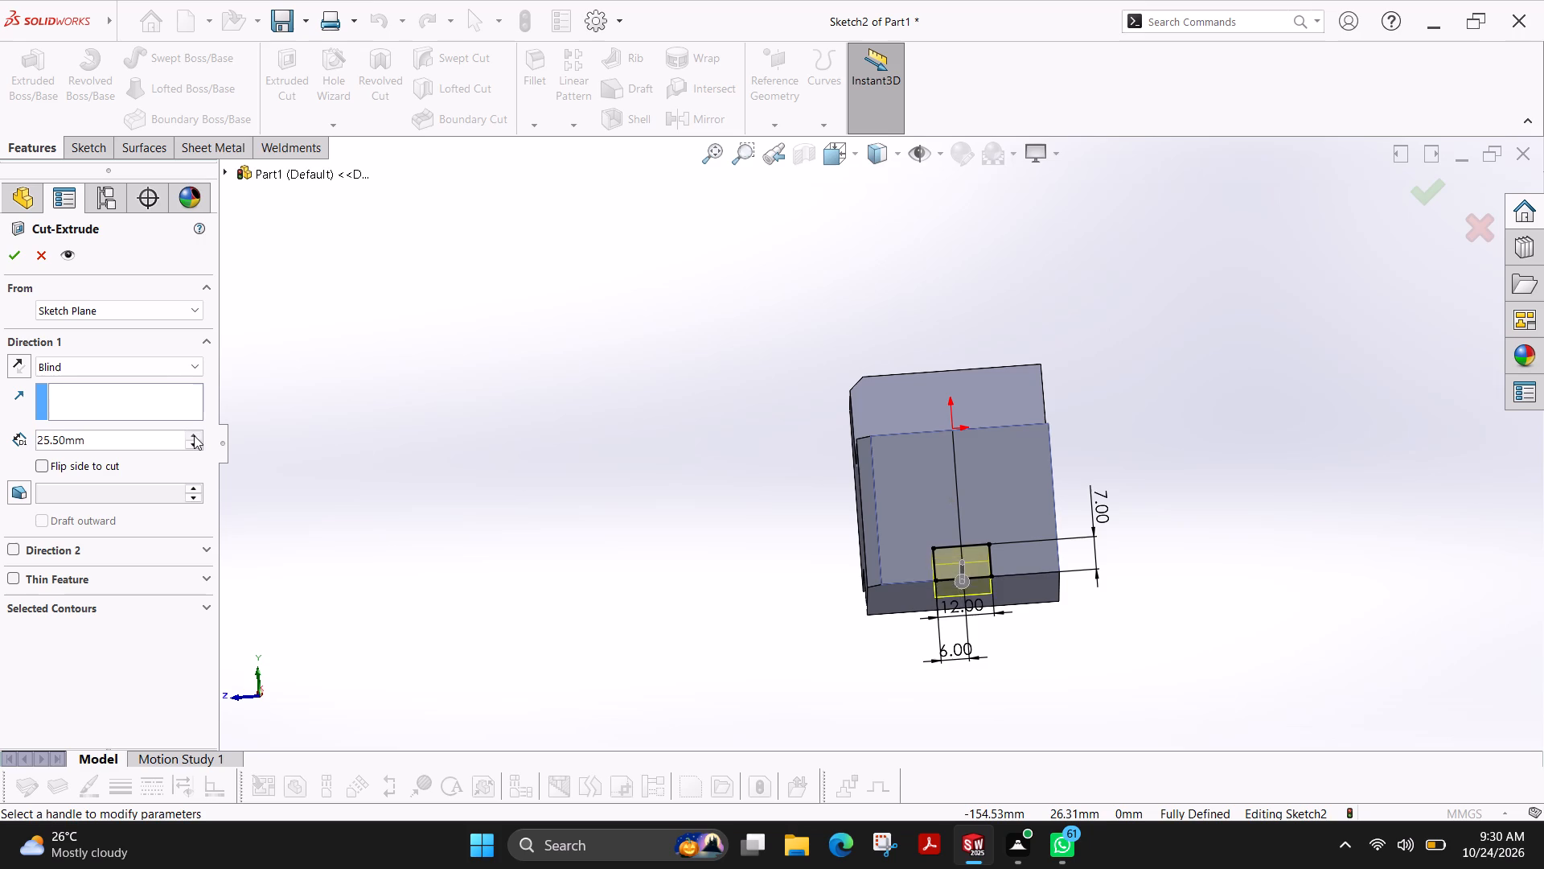
pyautogui.click(16, 260)
# Sketch two circles of about 5 mm radius on the raised block's top face plane, centred about 30.4 and 86.5 mm along from the origin.
pyautogui.keyDown('ctrl'); pyautogui.keyDown('shift'); pyautogui.moveTo(663, 382); pyautogui.dragTo(671, 521, button='middle'); pyautogui.keyUp('shift'); pyautogui.keyUp('ctrl')
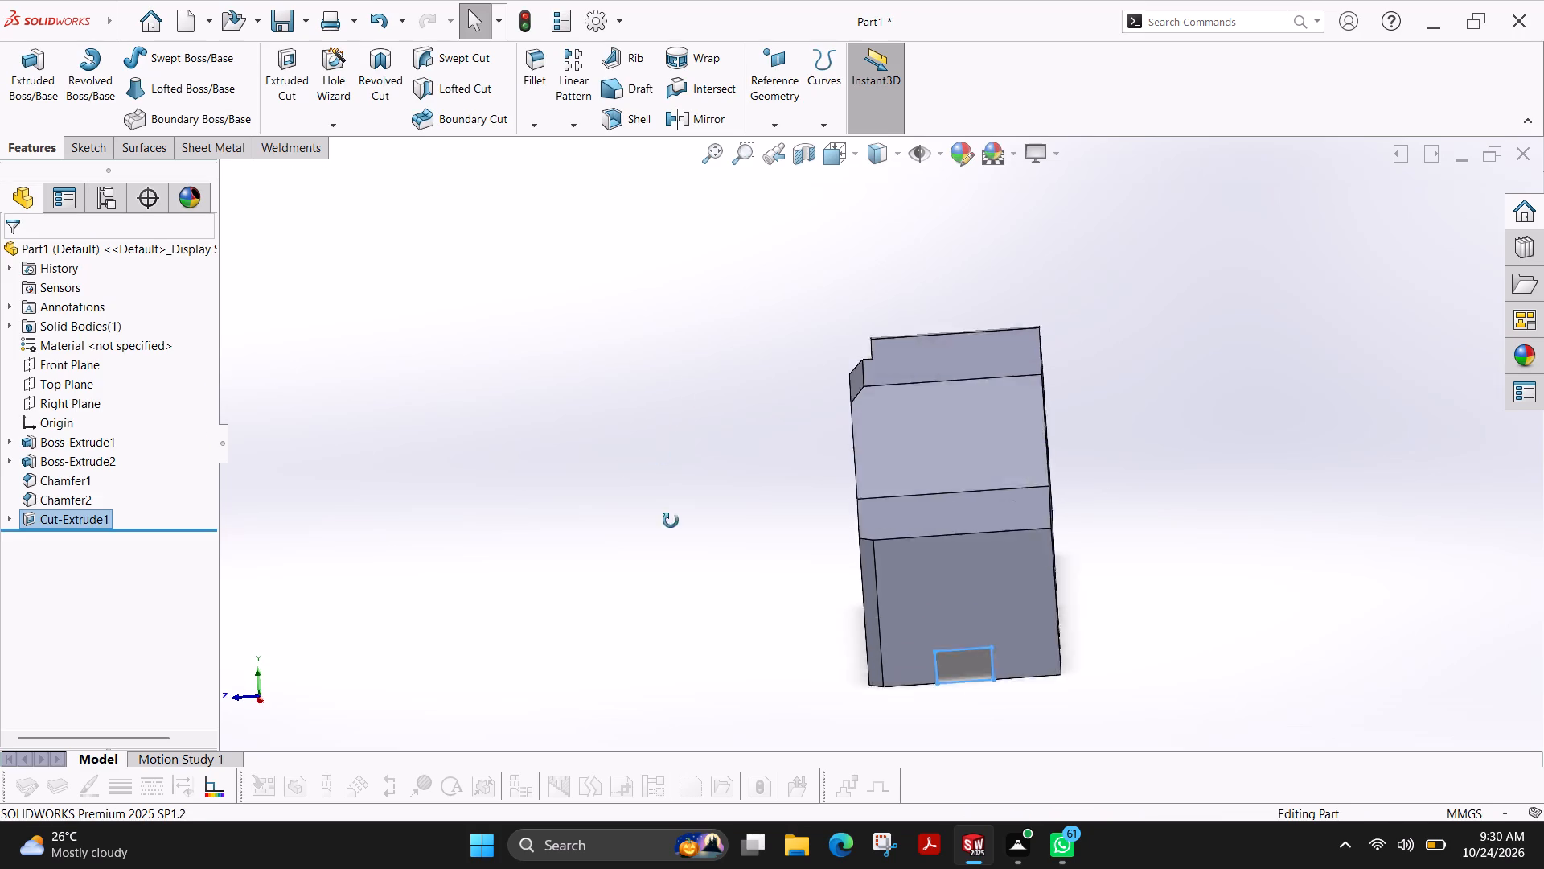
pyautogui.keyDown('ctrl'); pyautogui.keyDown('shift'); pyautogui.moveTo(671, 521); pyautogui.dragTo(673, 595, button='middle'); pyautogui.keyUp('shift'); pyautogui.keyUp('ctrl')
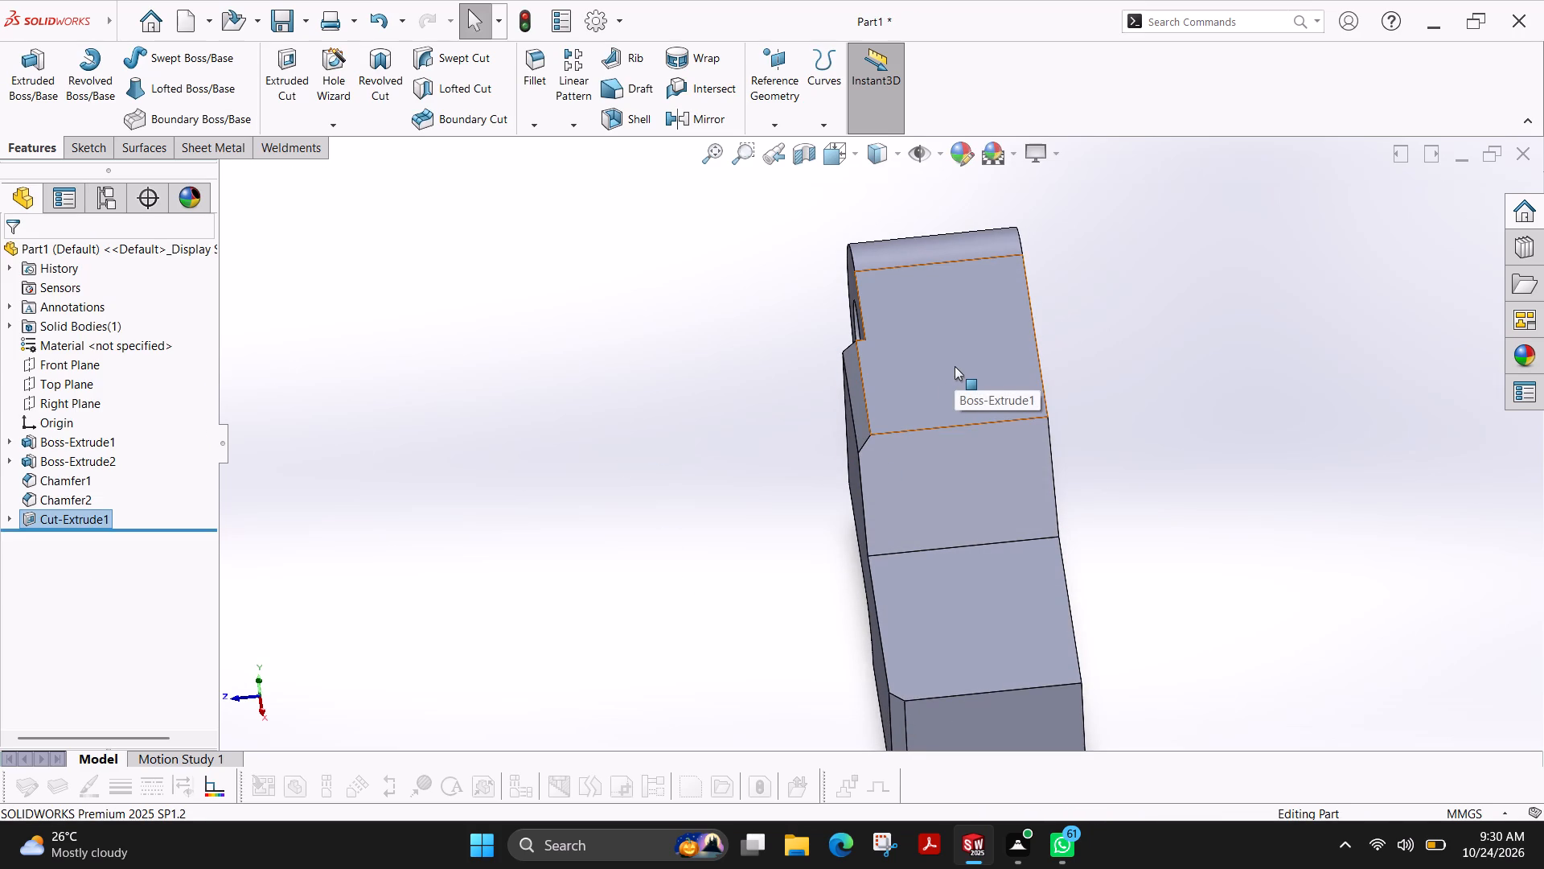
pyautogui.click(955, 365)
pyautogui.click(98, 156)
pyautogui.click(14, 62)
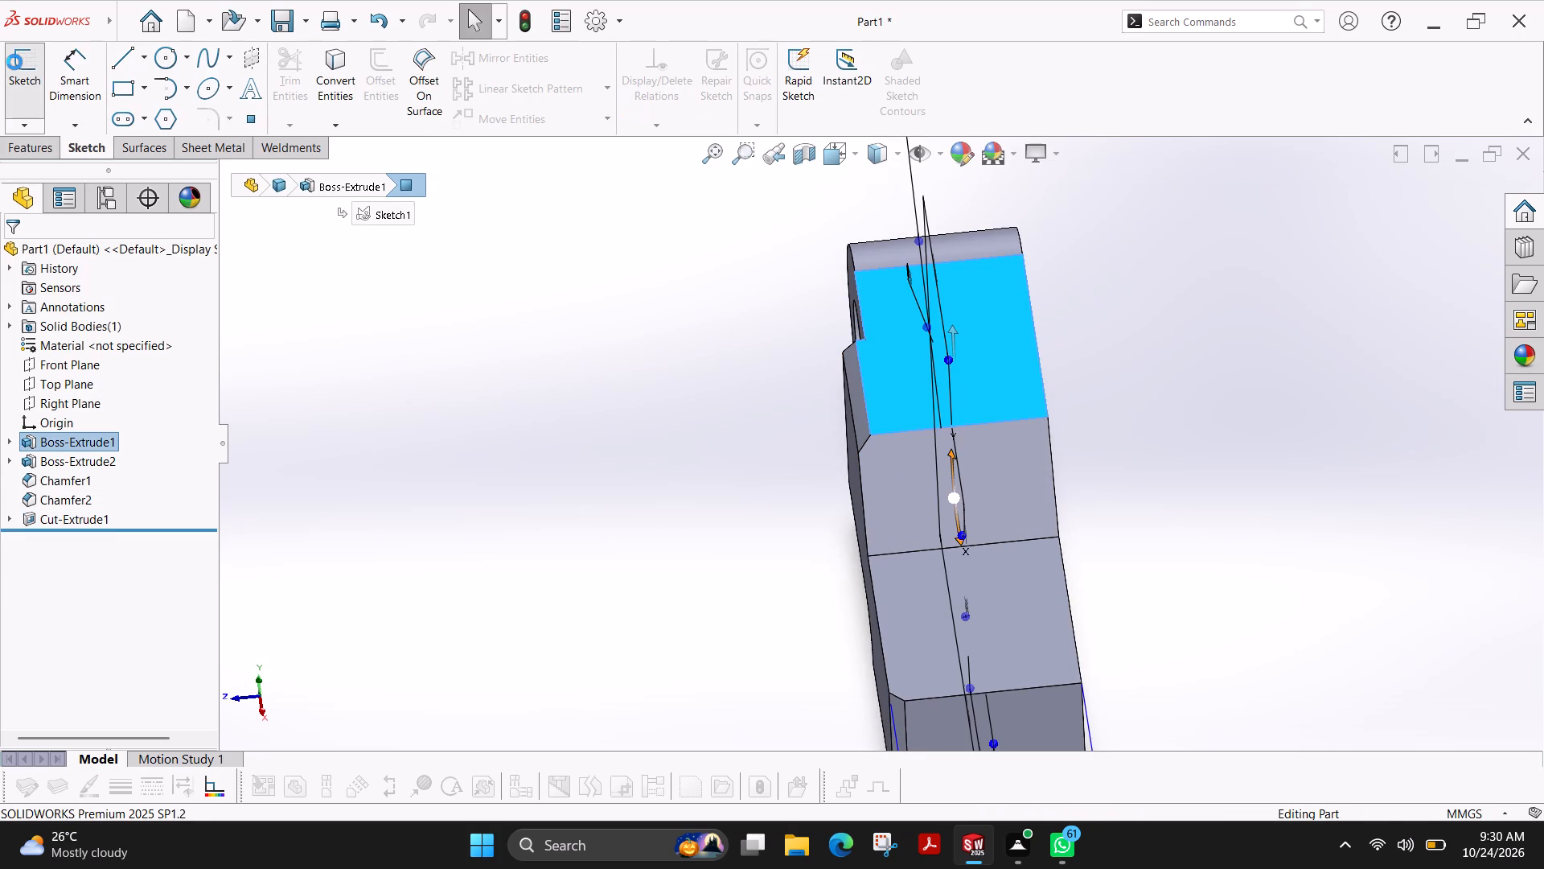
pyautogui.press('Escape')
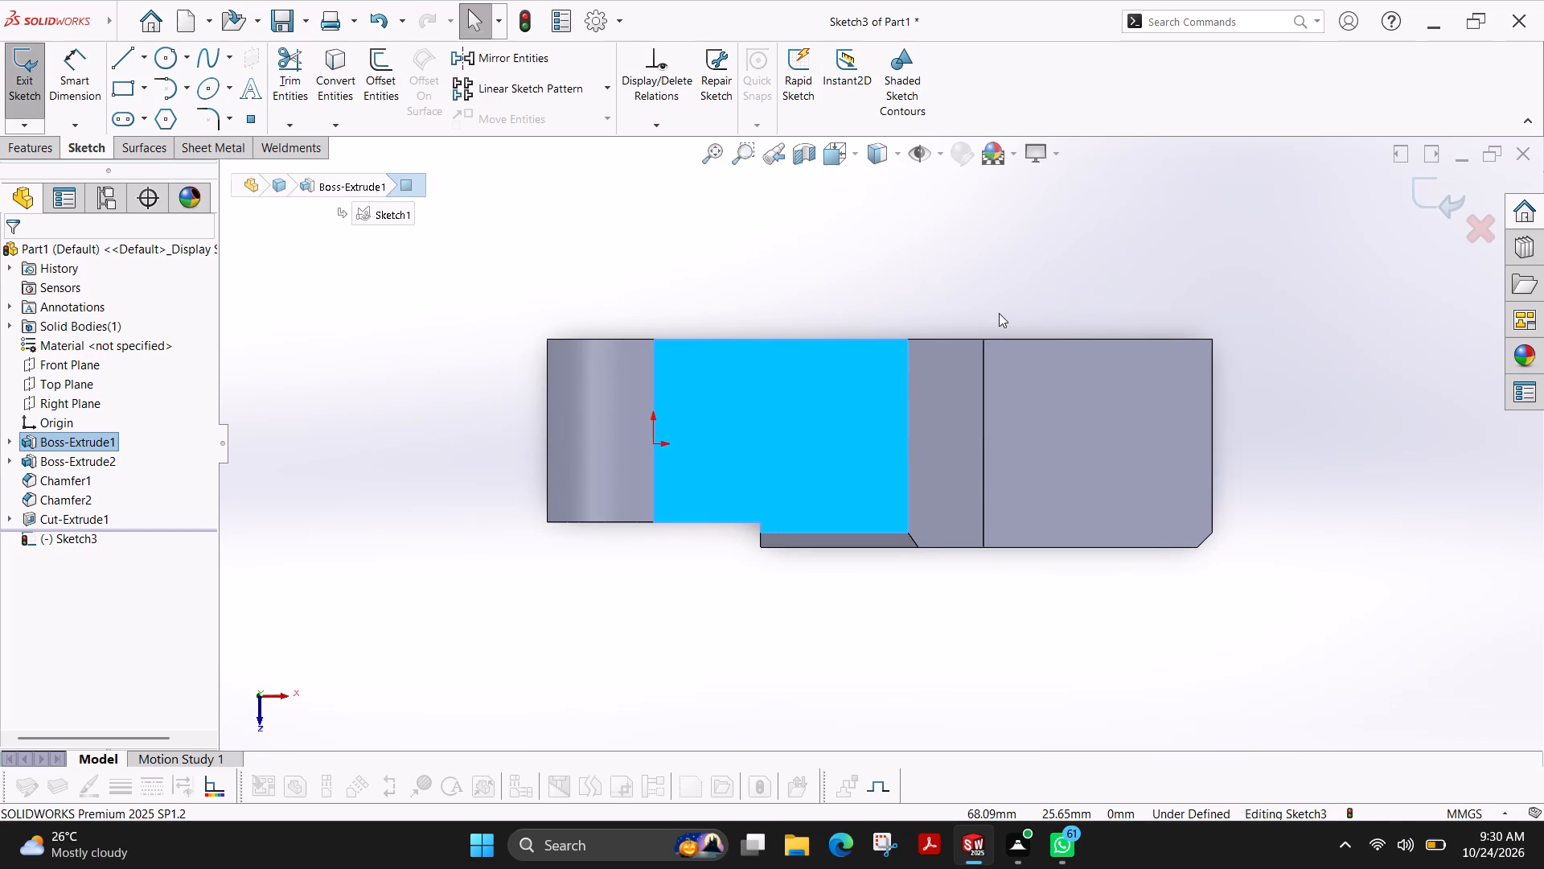
pyautogui.click(160, 52)
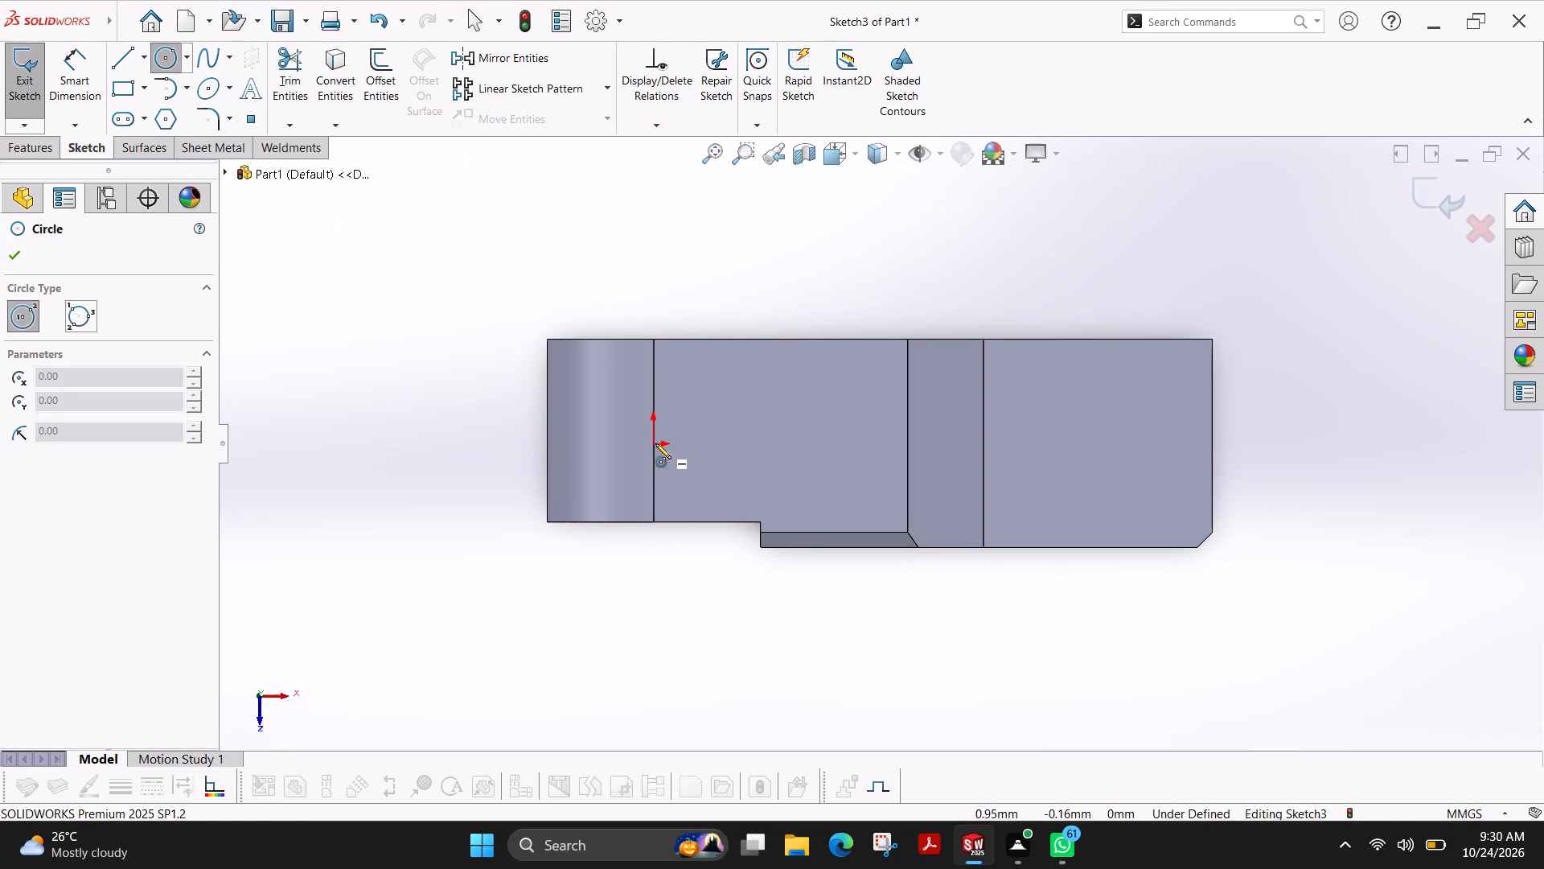
pyautogui.click(808, 445)
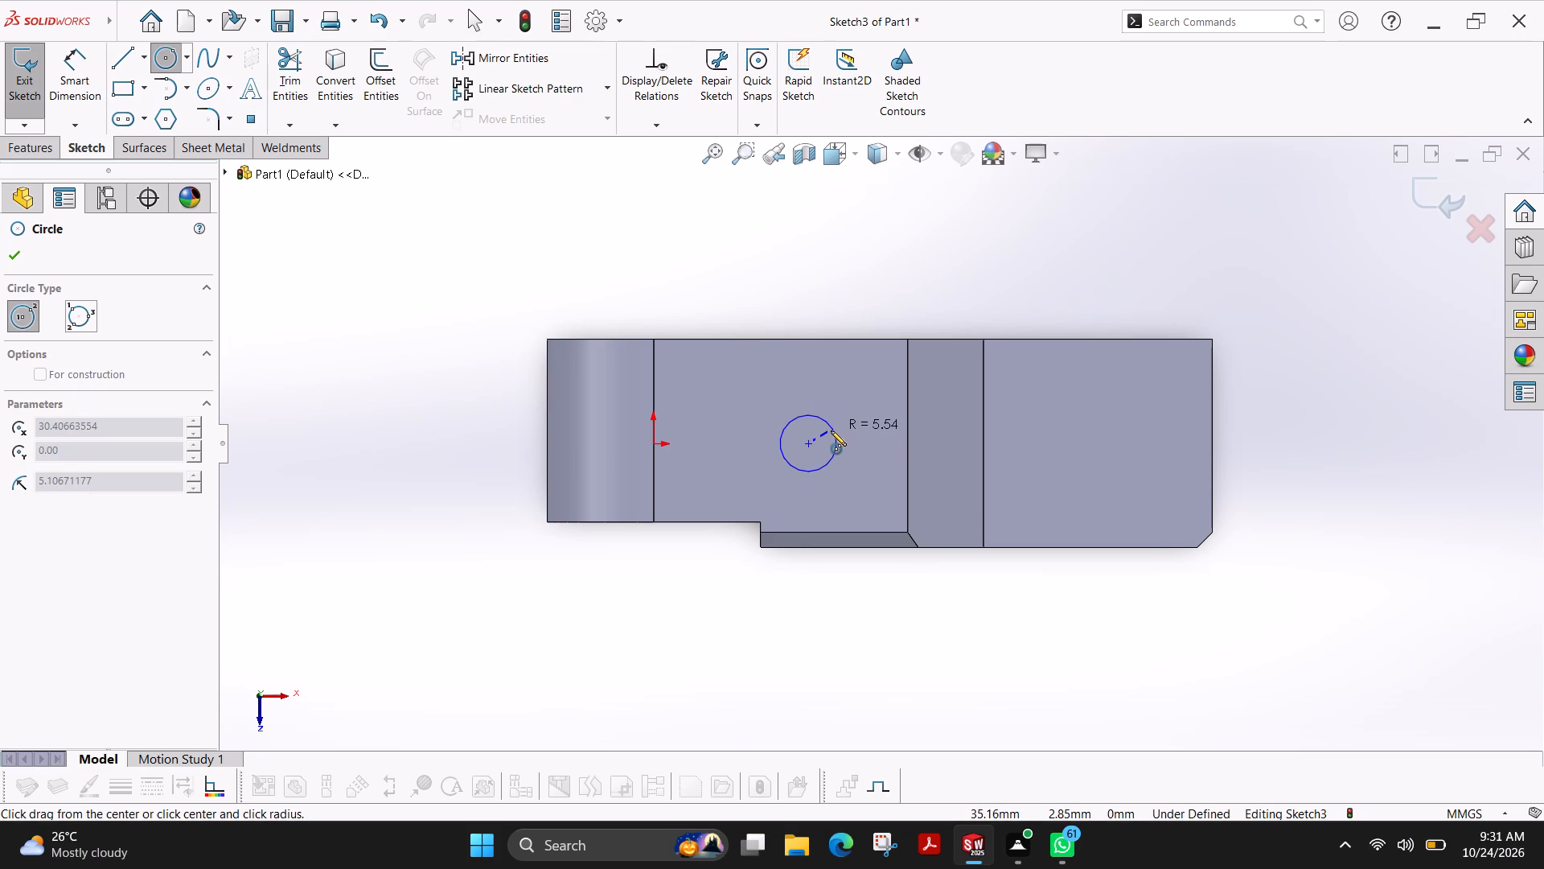
pyautogui.click(831, 430)
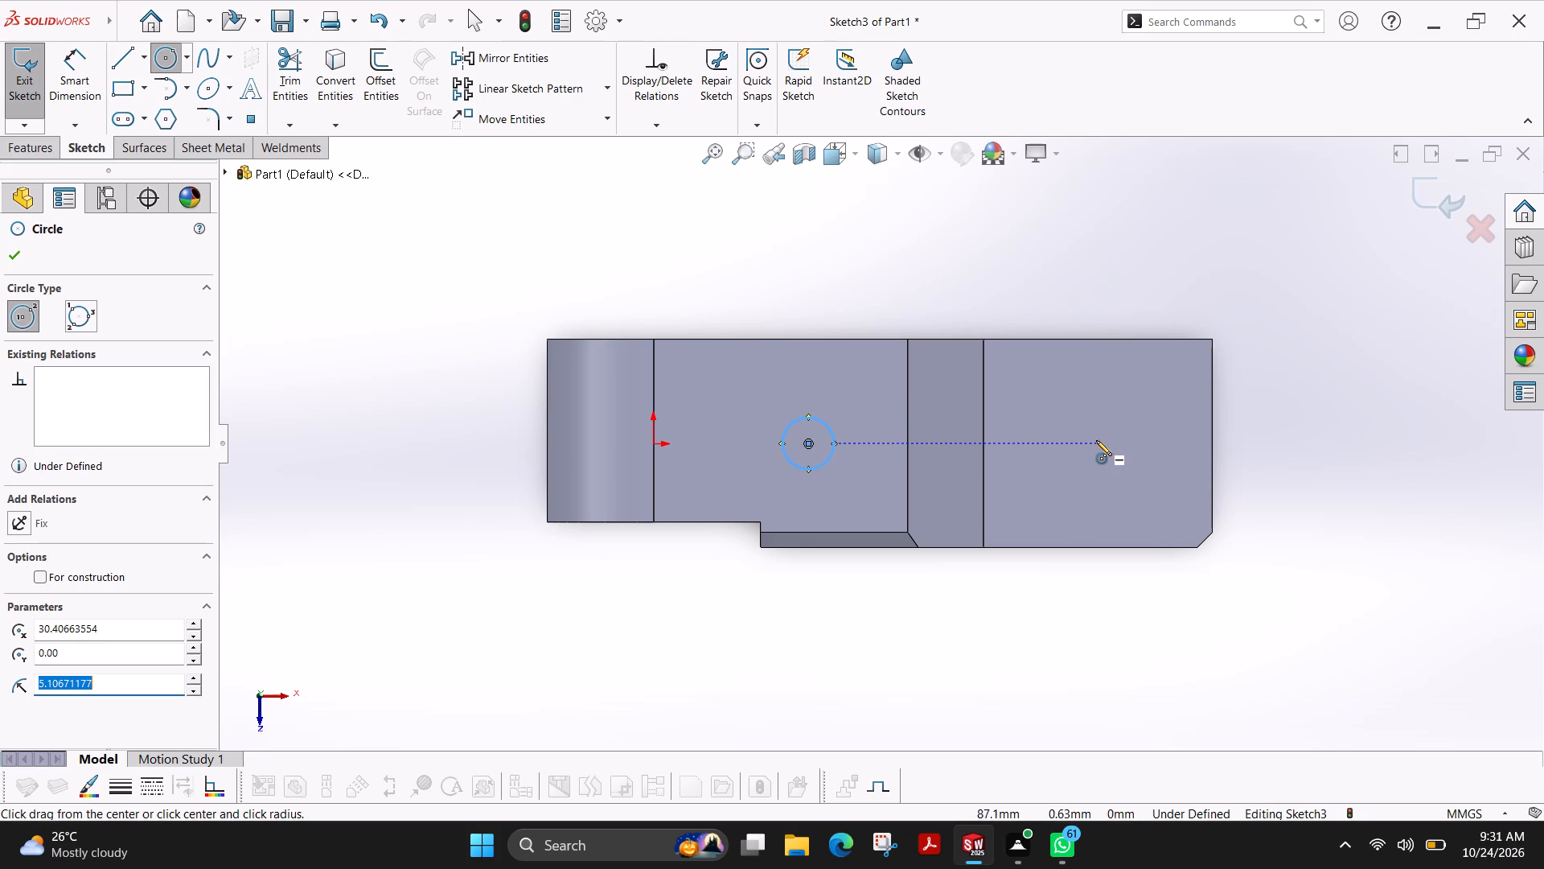
pyautogui.click(1093, 444)
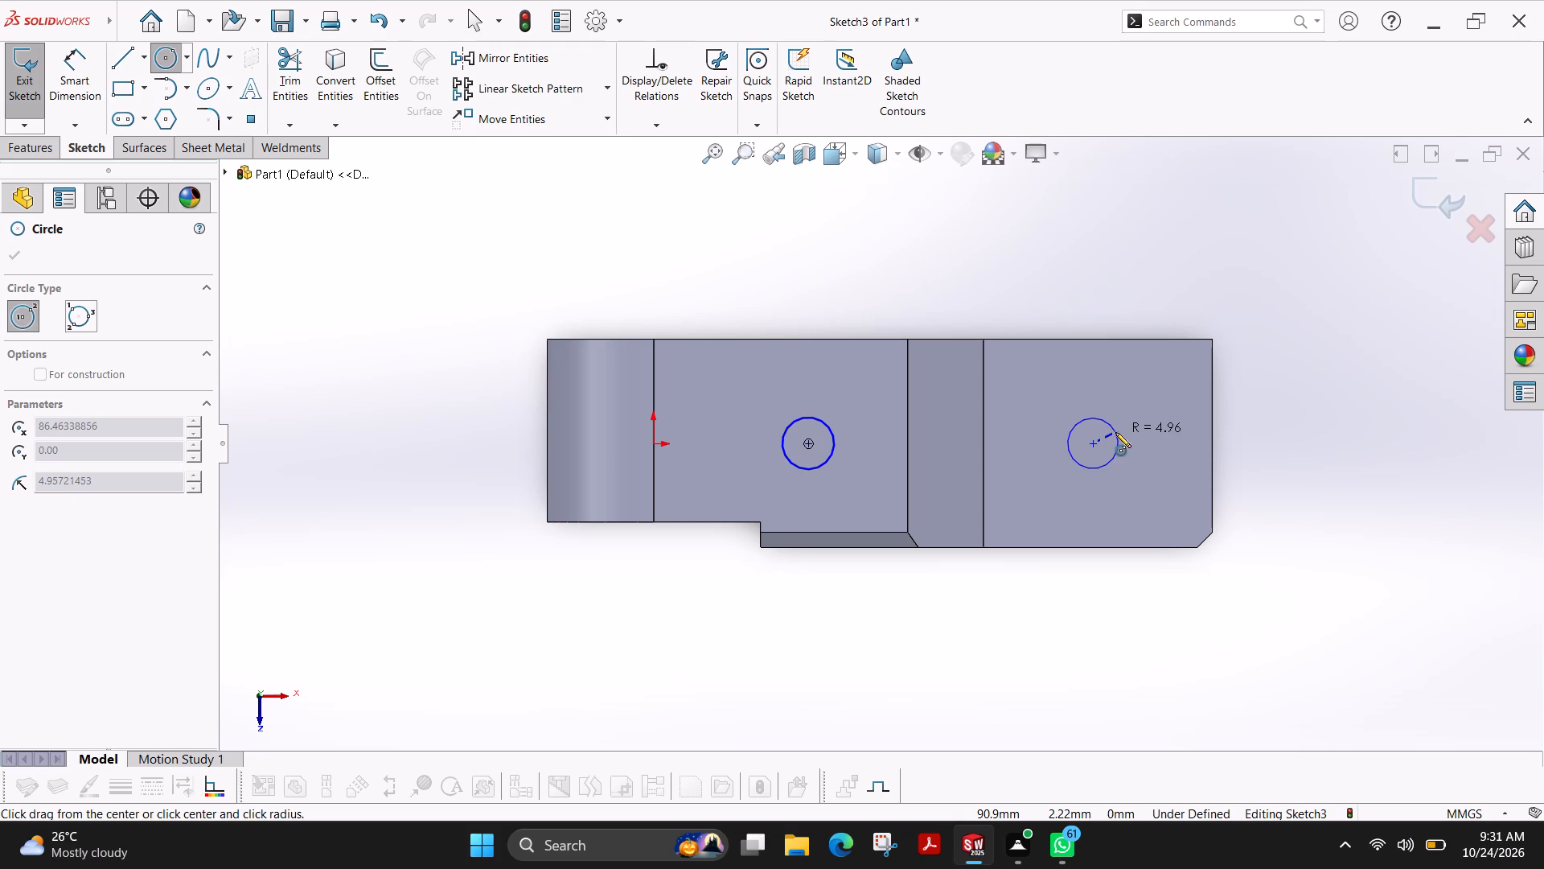
pyautogui.click(1115, 432)
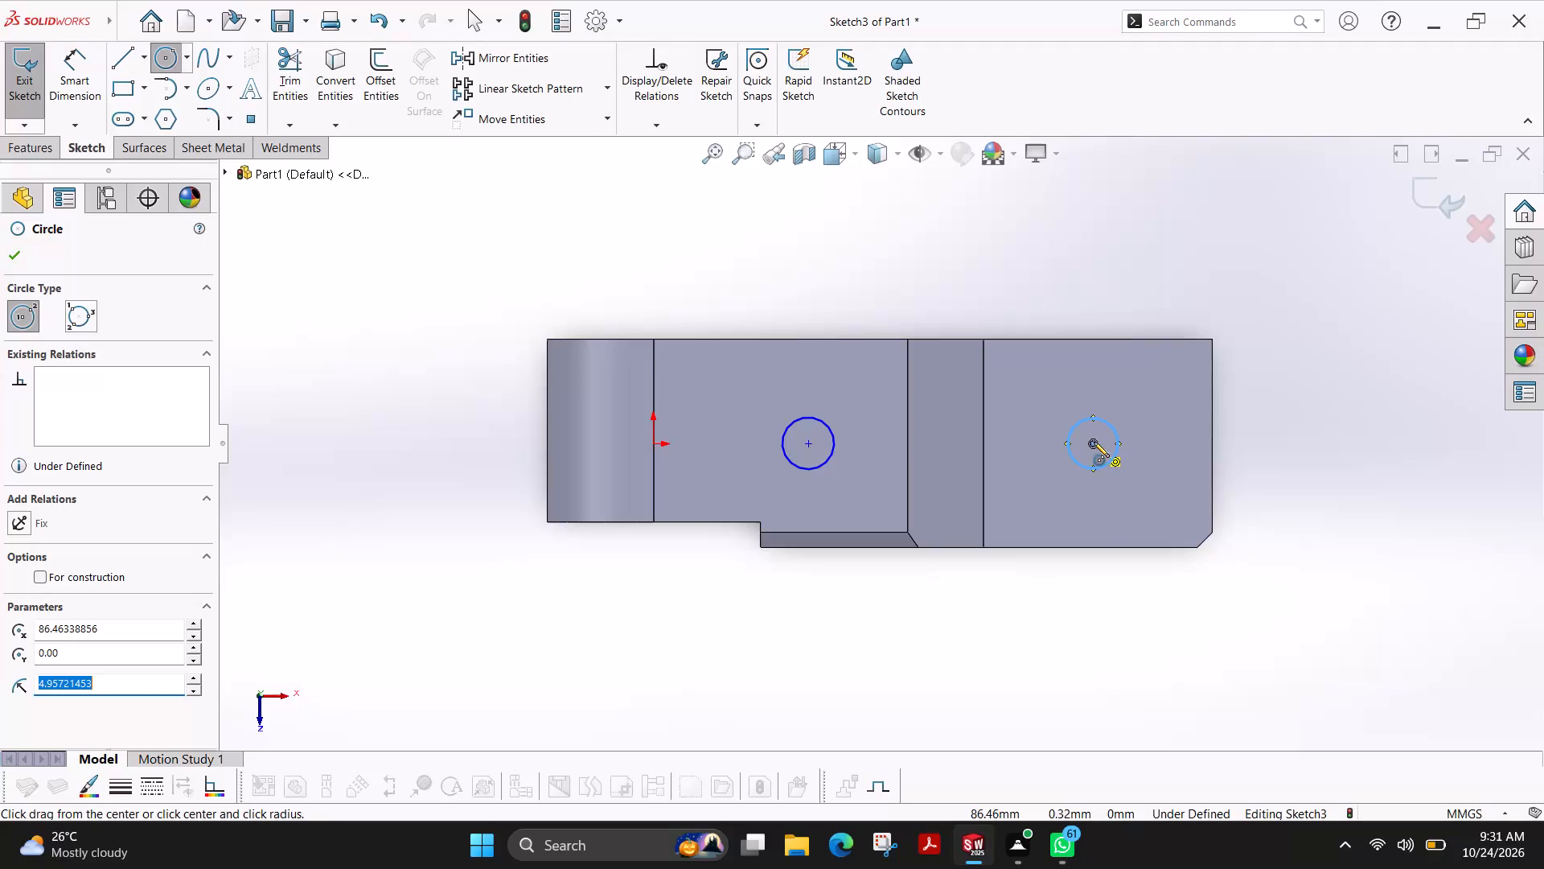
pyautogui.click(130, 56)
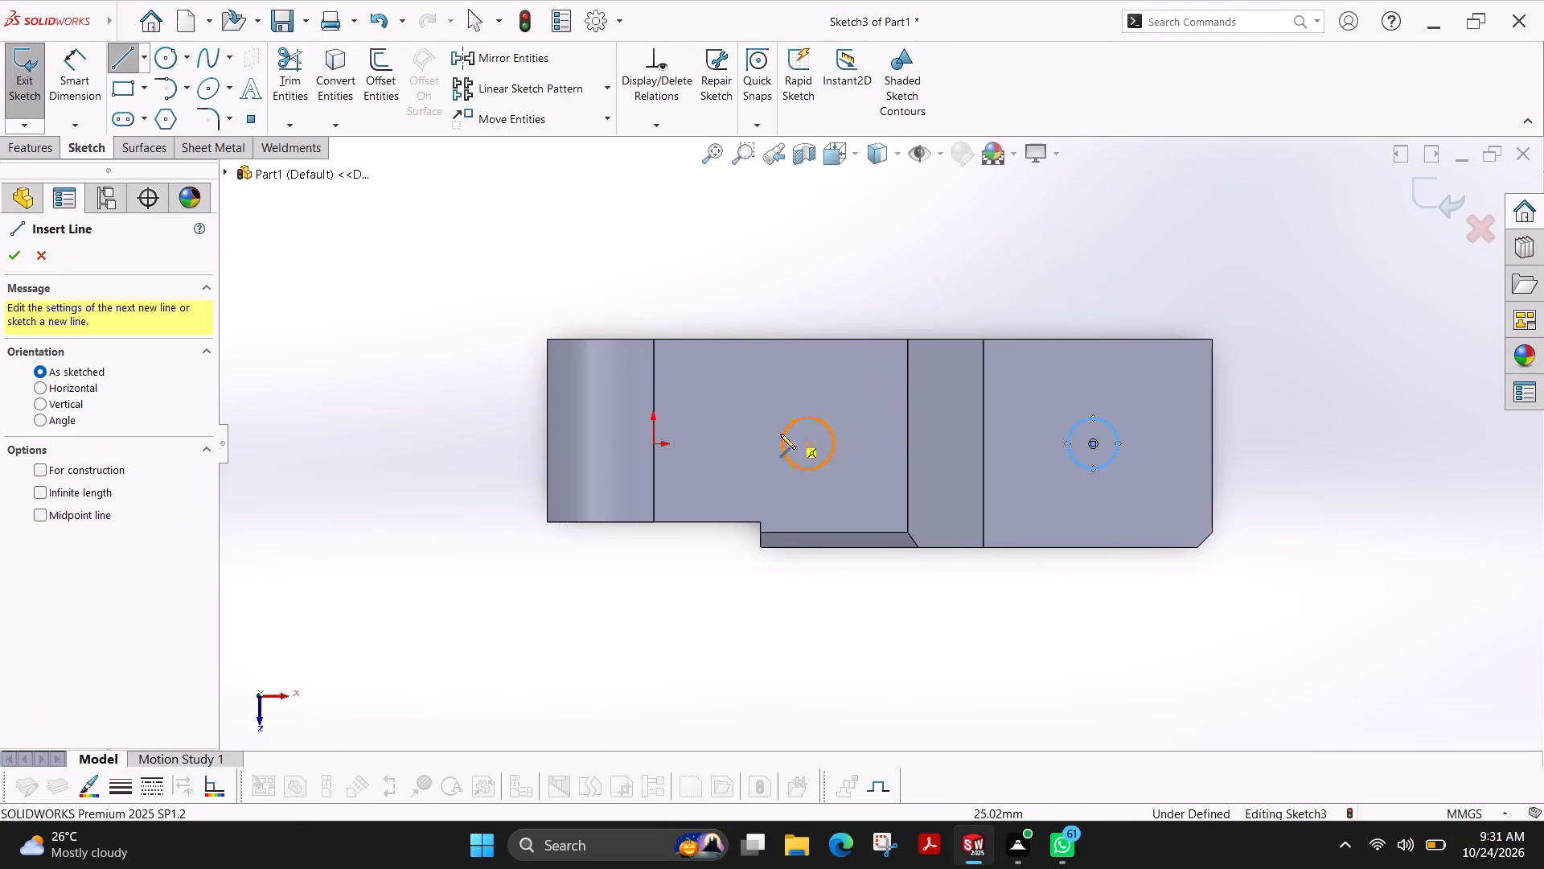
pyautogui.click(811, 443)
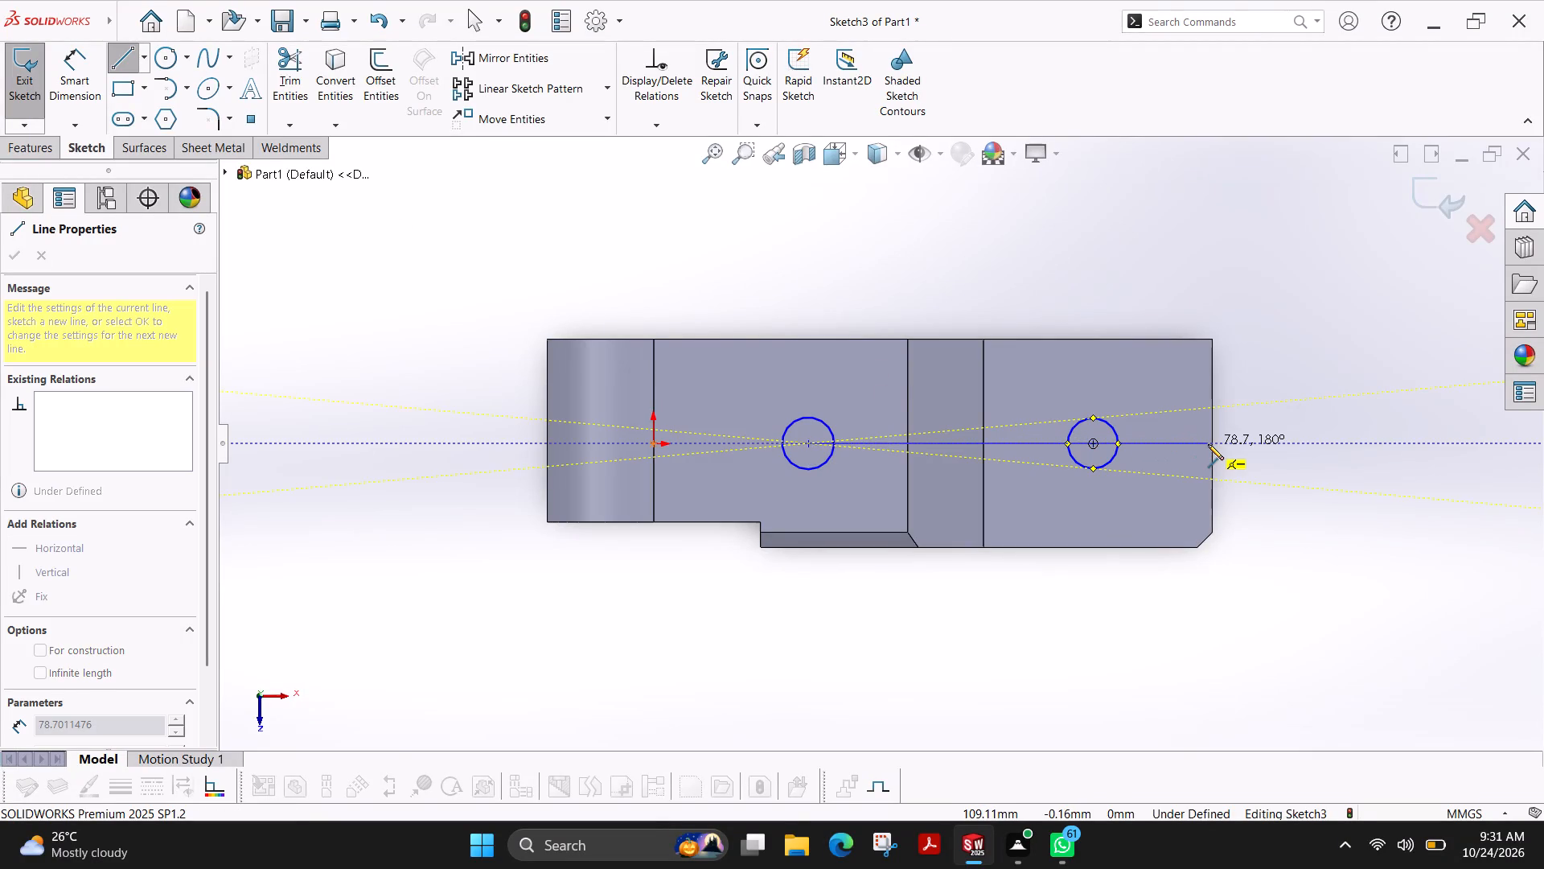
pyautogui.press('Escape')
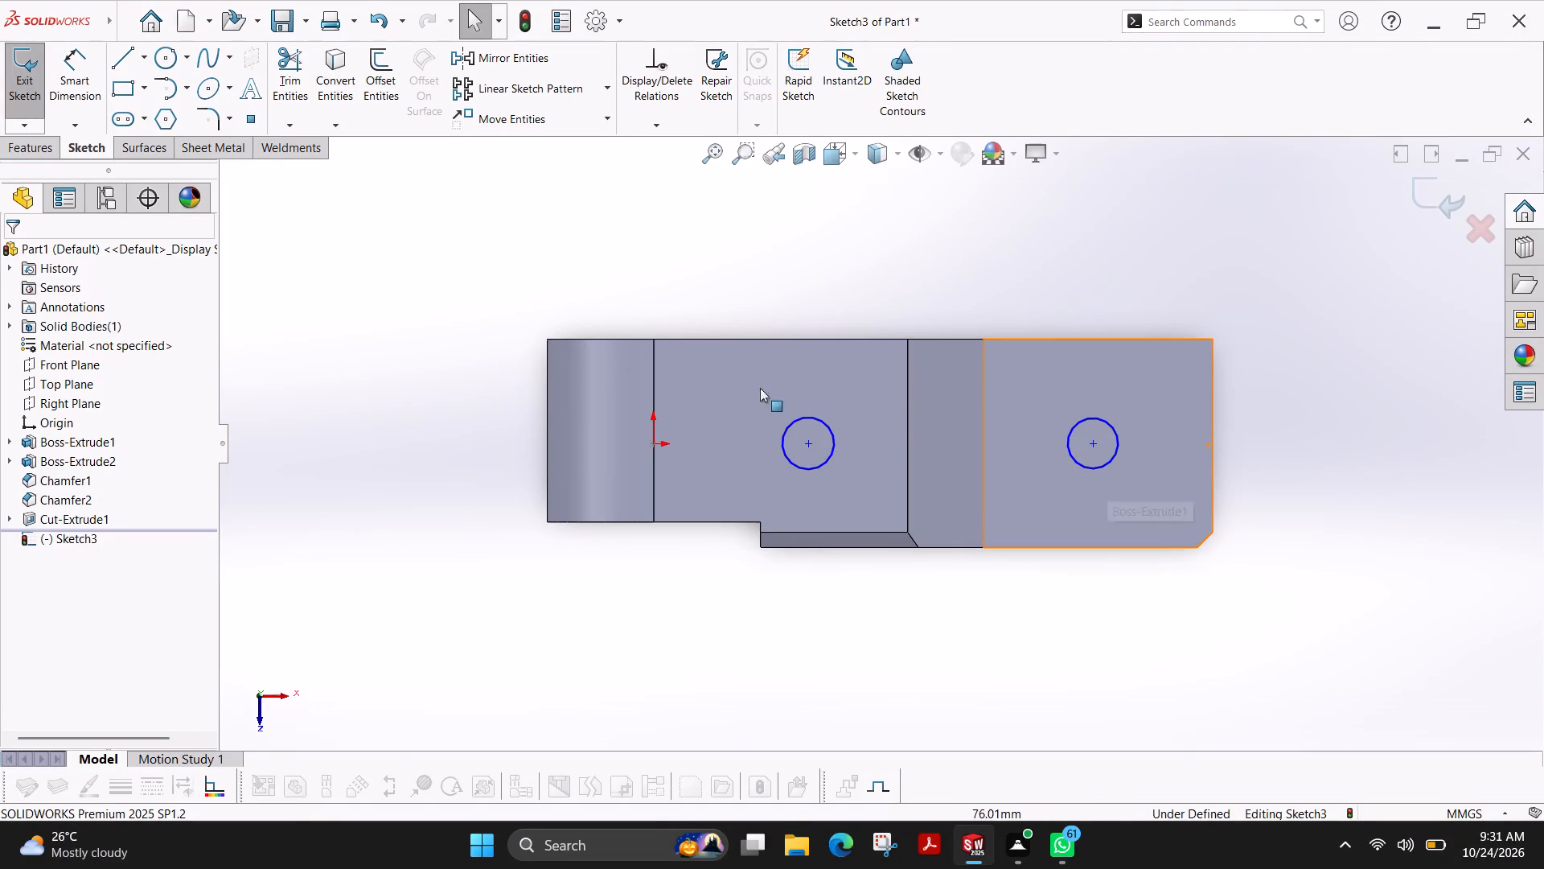
# Dimension both circles on the raised block's top face plane to a 12 mm diameter.
pyautogui.click(89, 76)
pyautogui.click(816, 416)
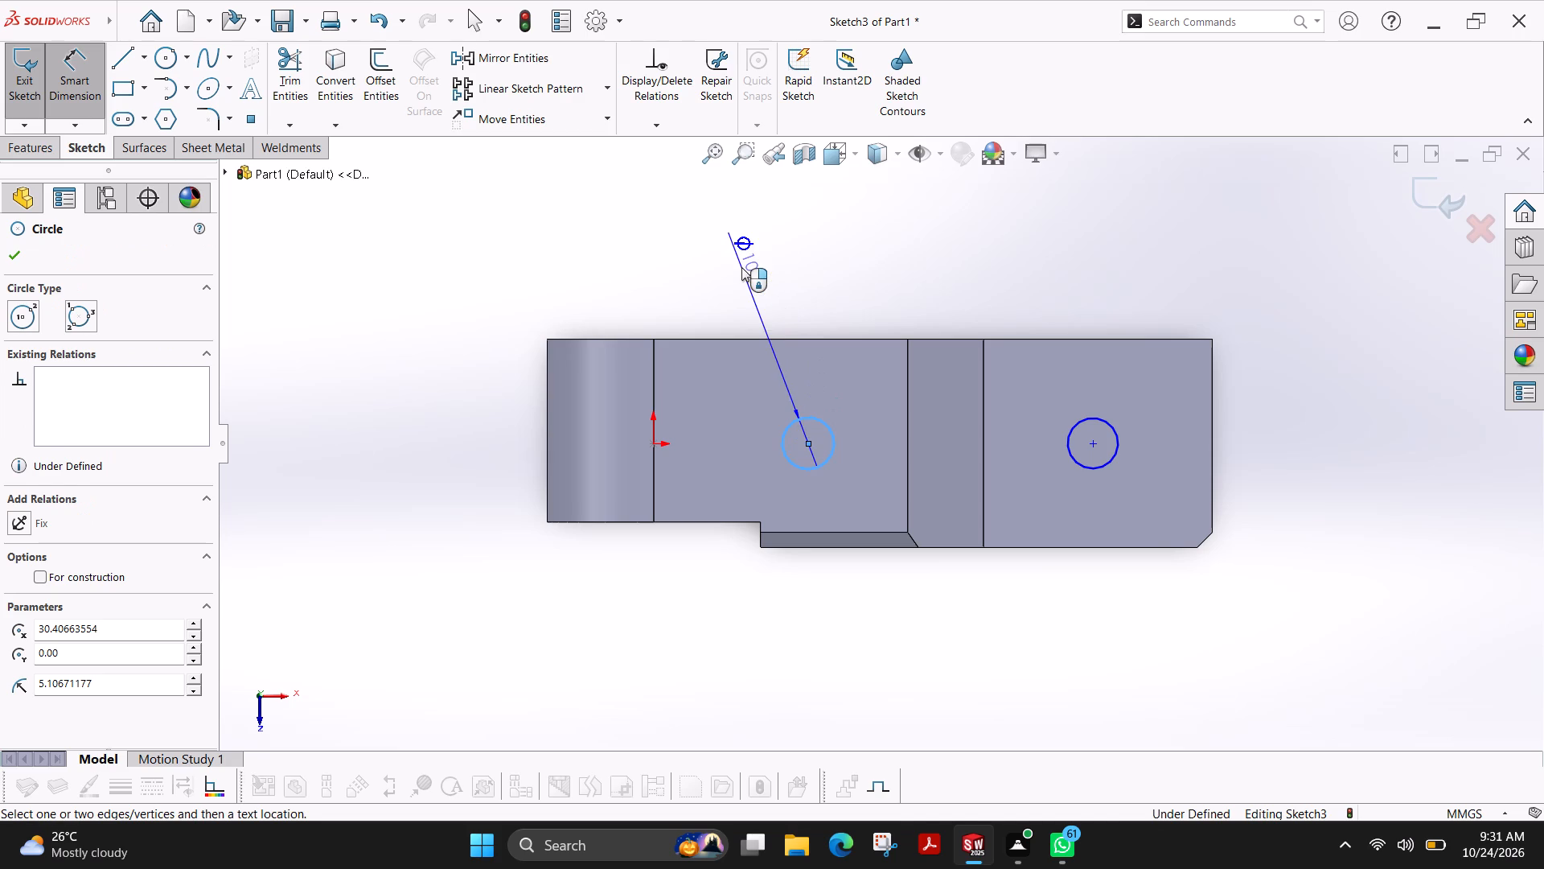
pyautogui.click(741, 267)
pyautogui.write('12')
pyautogui.press('Return')
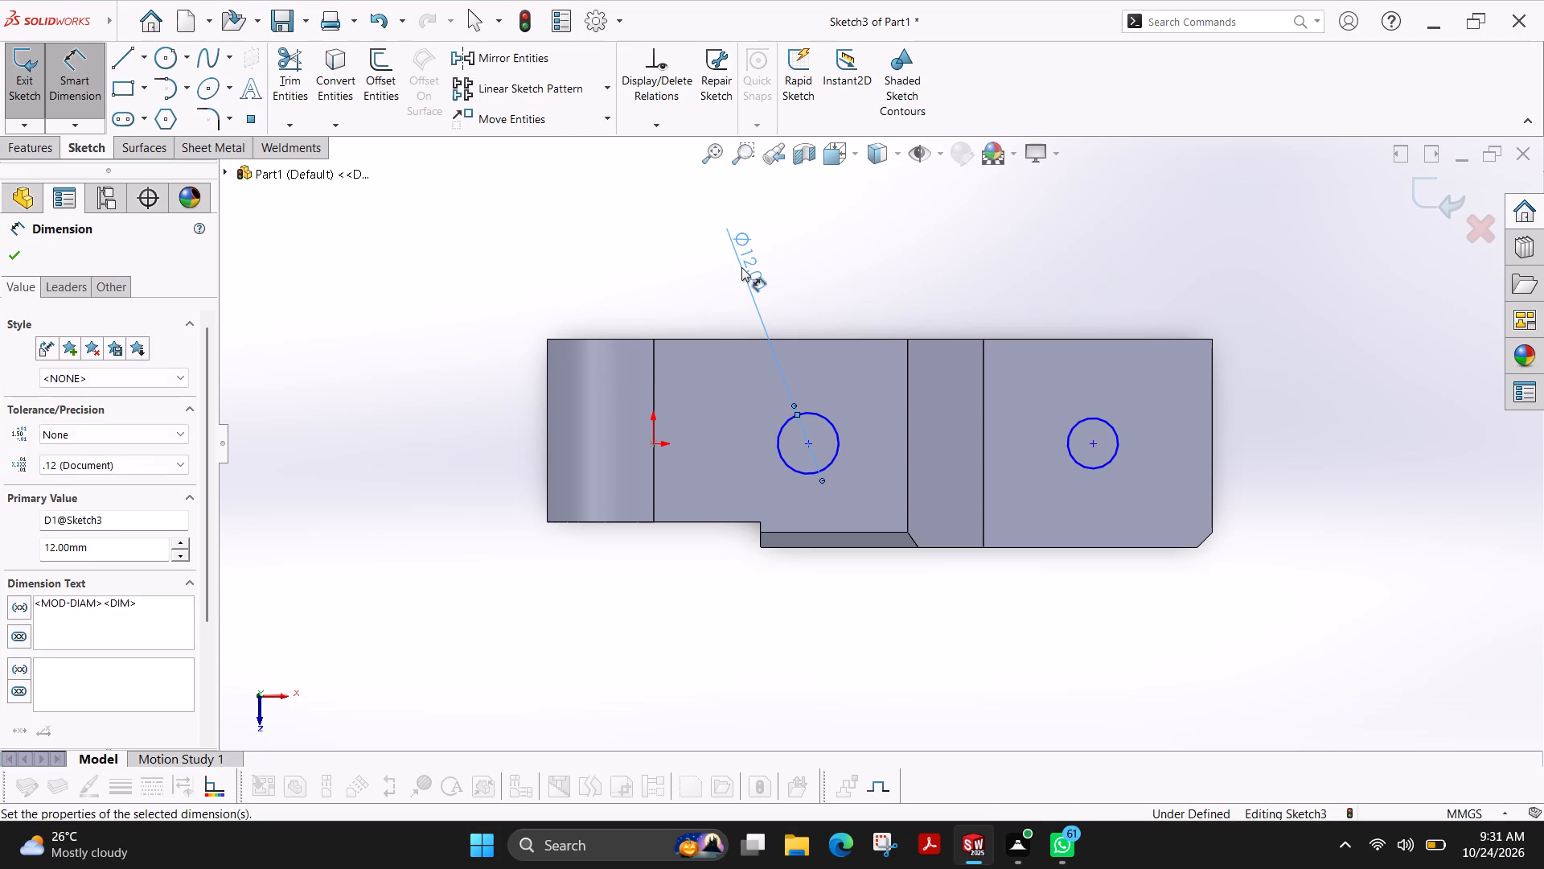
pyautogui.click(1115, 426)
pyautogui.click(1164, 232)
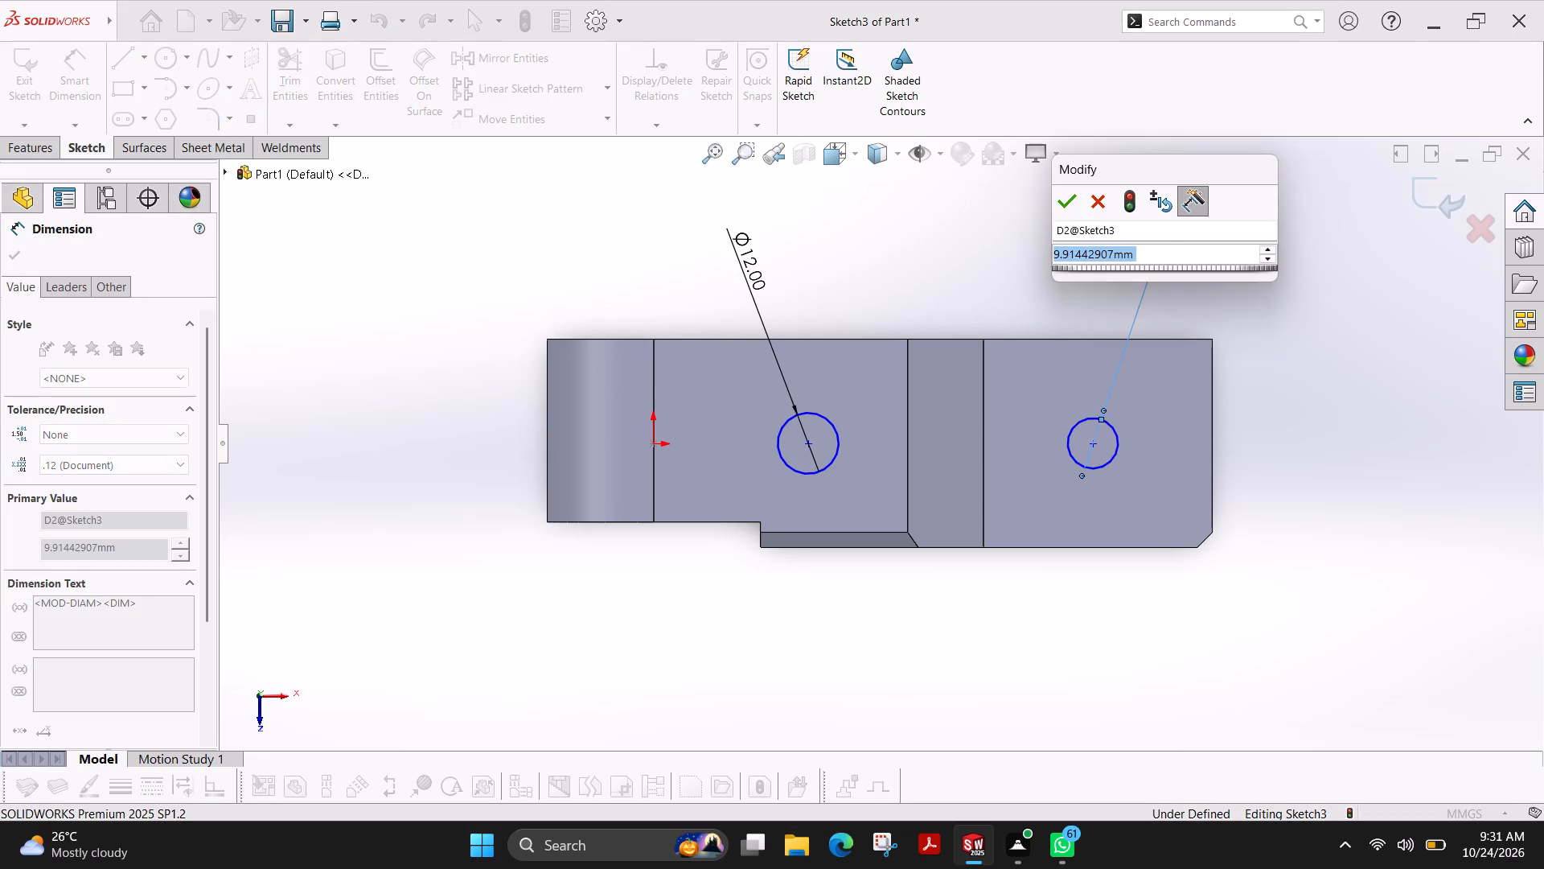
pyautogui.write('12')
pyautogui.press('Return')
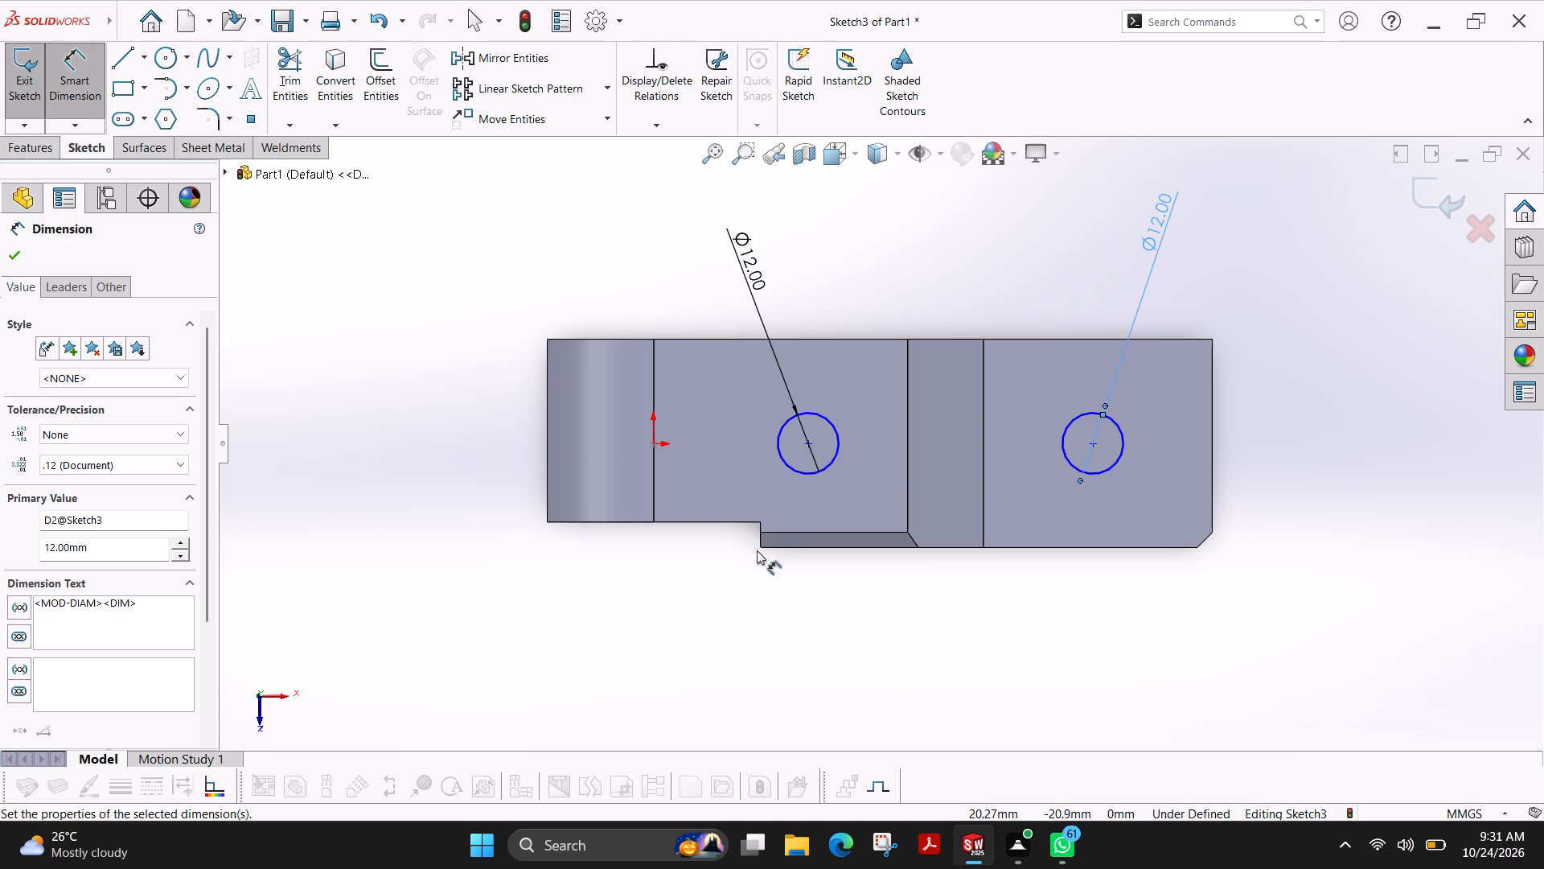
# Dimension the centre of the circle nearer the origin to 15 mm from the short step edge on the arm's side.
pyautogui.scroll(-5, 756, 546)
pyautogui.click(812, 494)
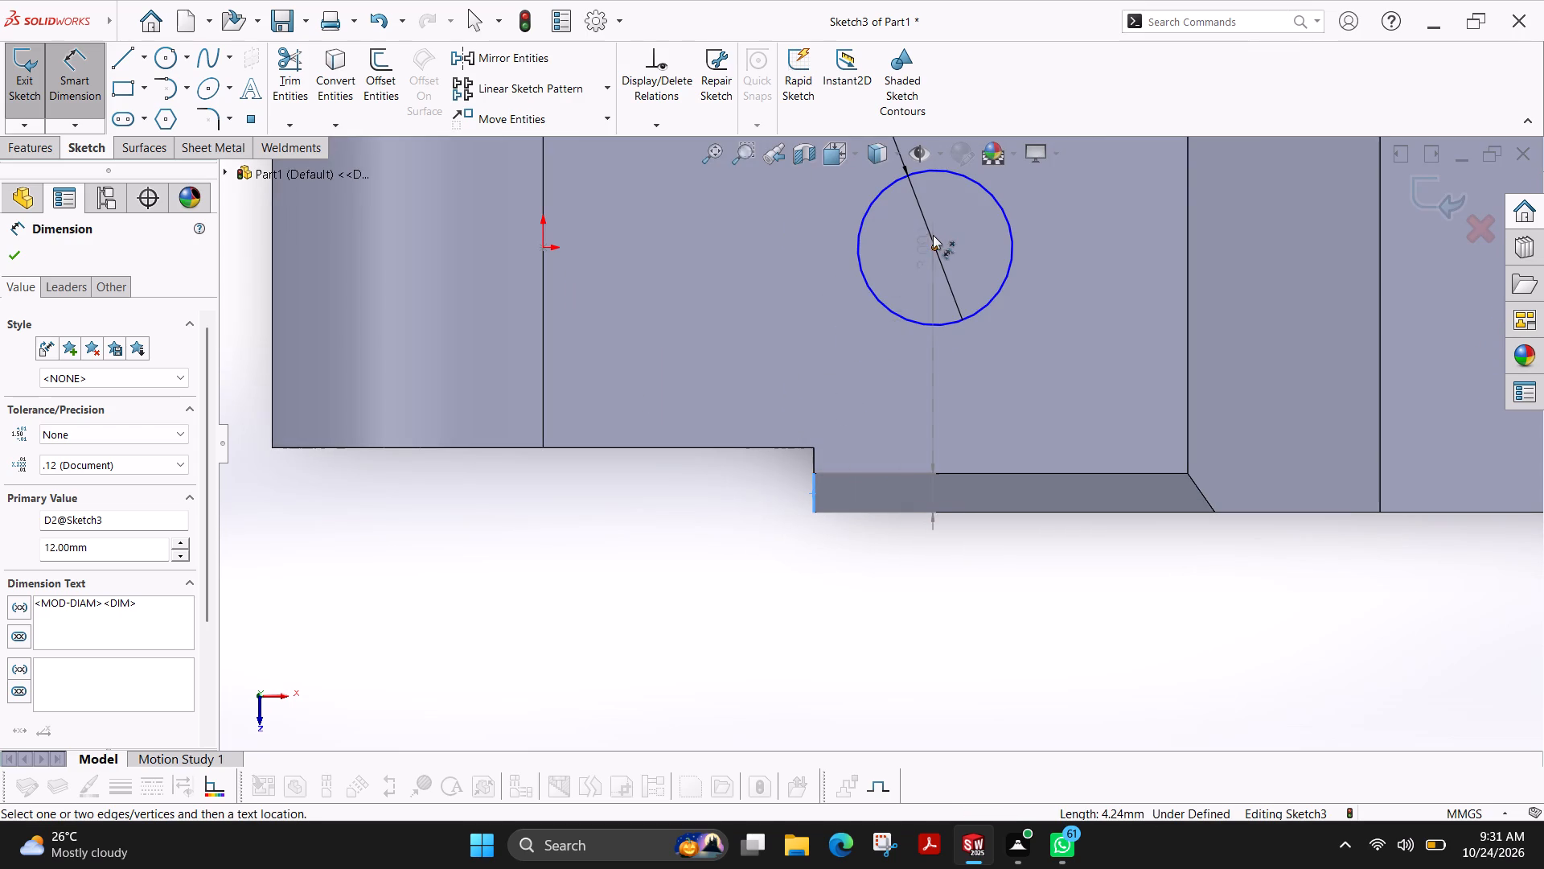
pyautogui.click(935, 247)
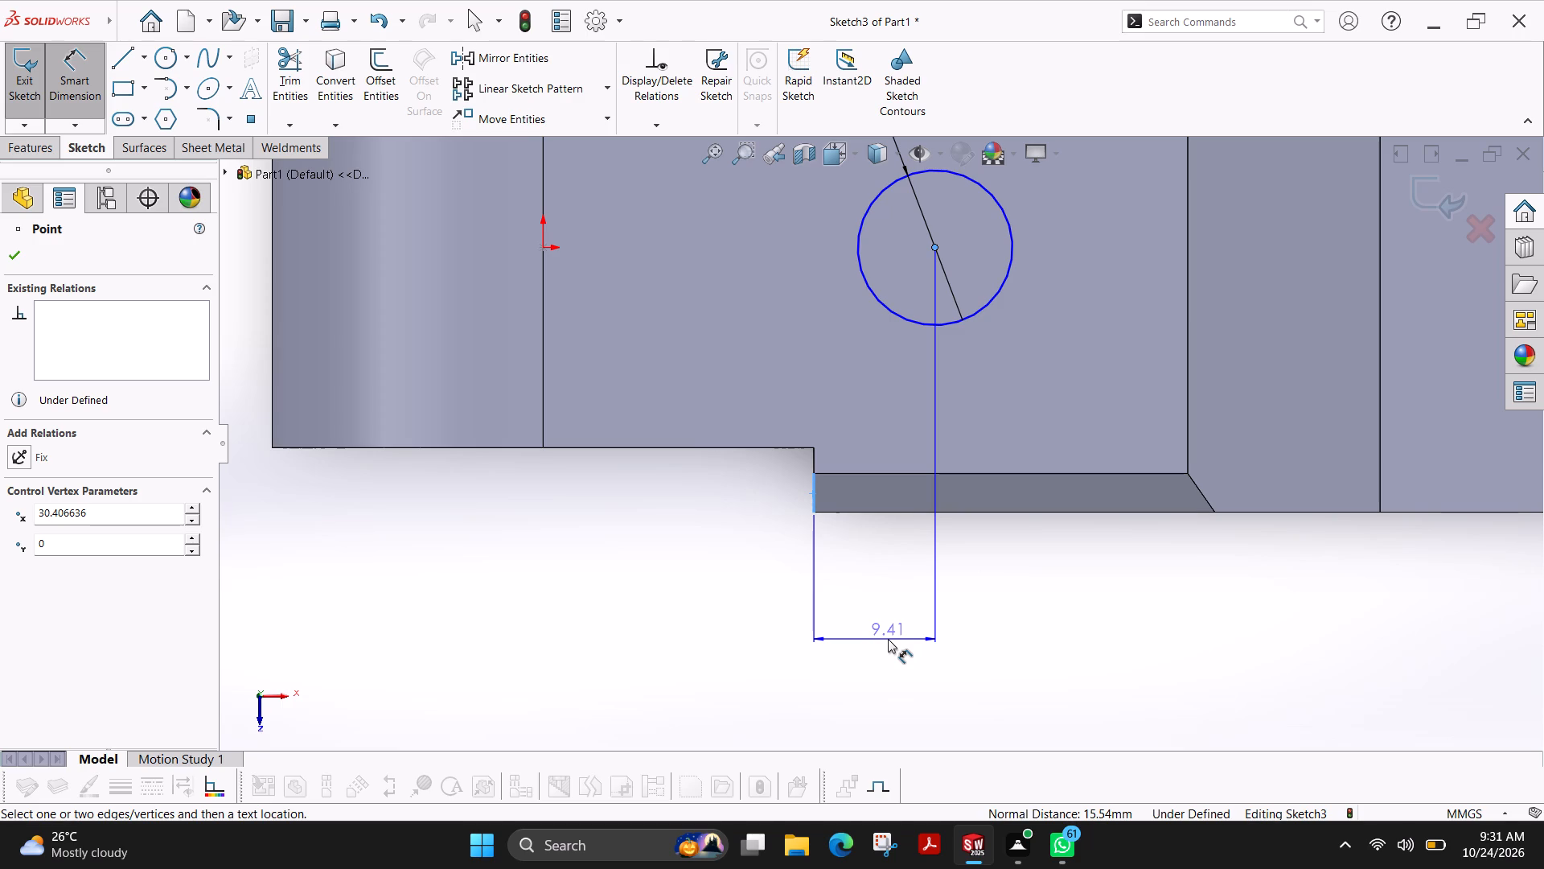
pyautogui.click(888, 639)
pyautogui.write('15')
pyautogui.press('Return')
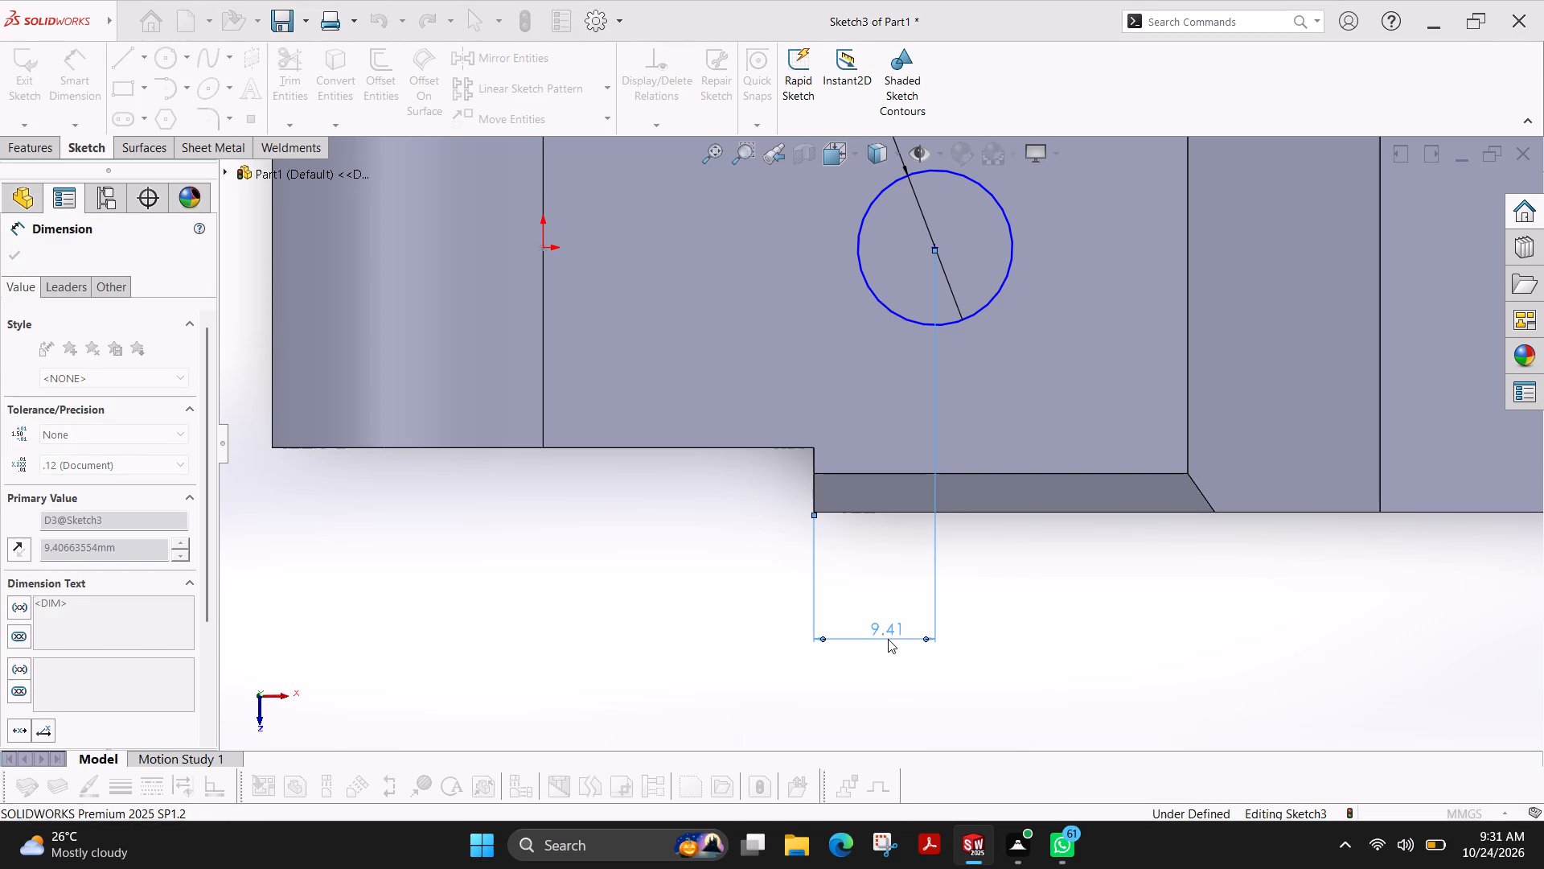
# Dimension the spacing between the two circle centres to 50 mm.
pyautogui.scroll(3, 1156, 371)
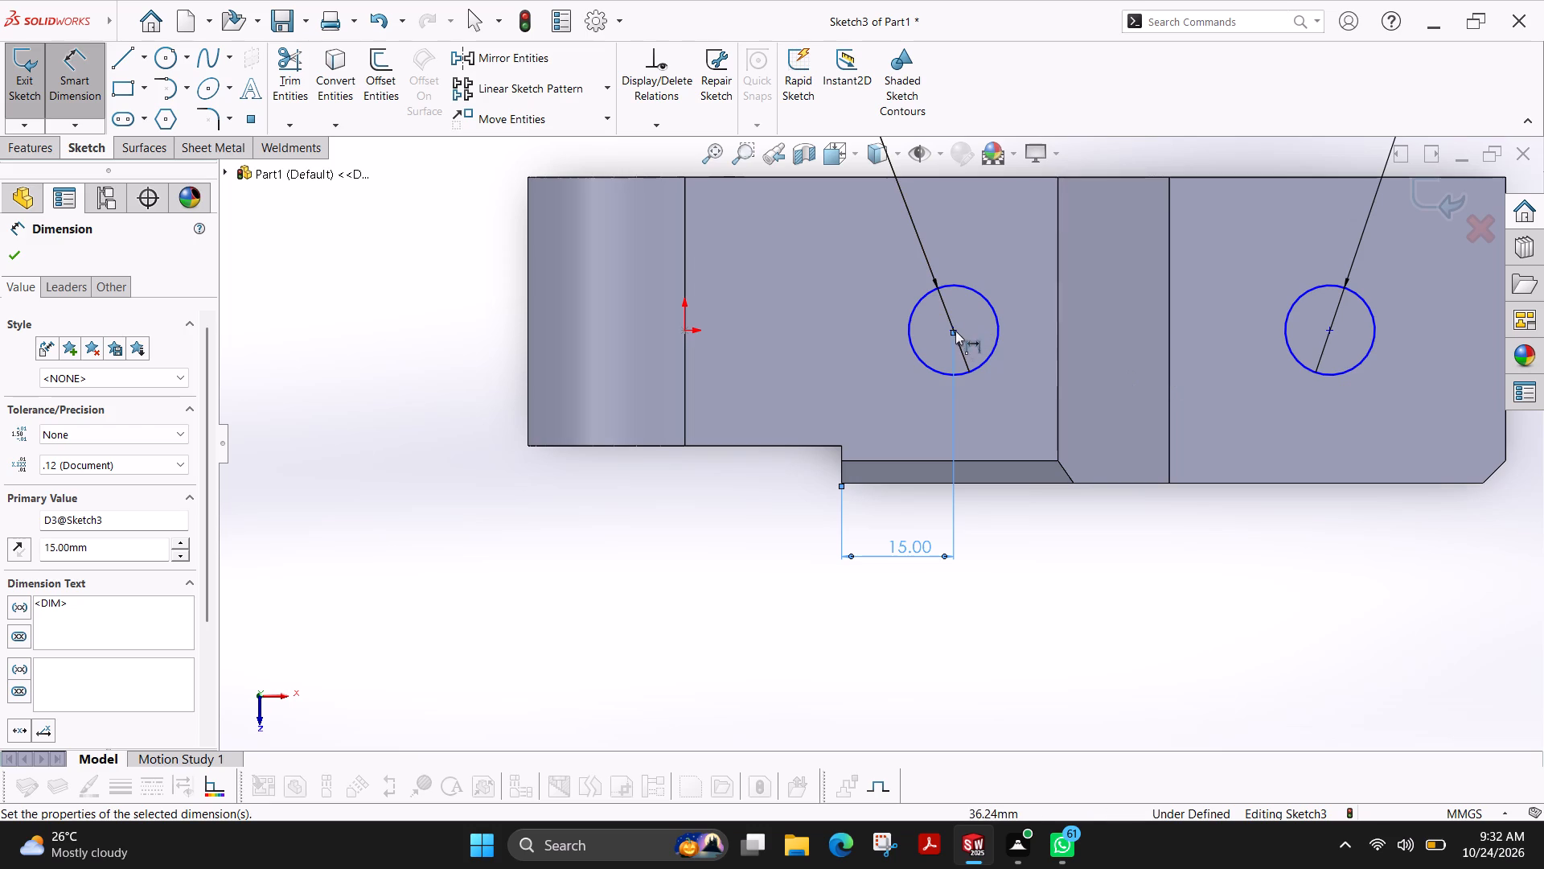
pyautogui.click(953, 328)
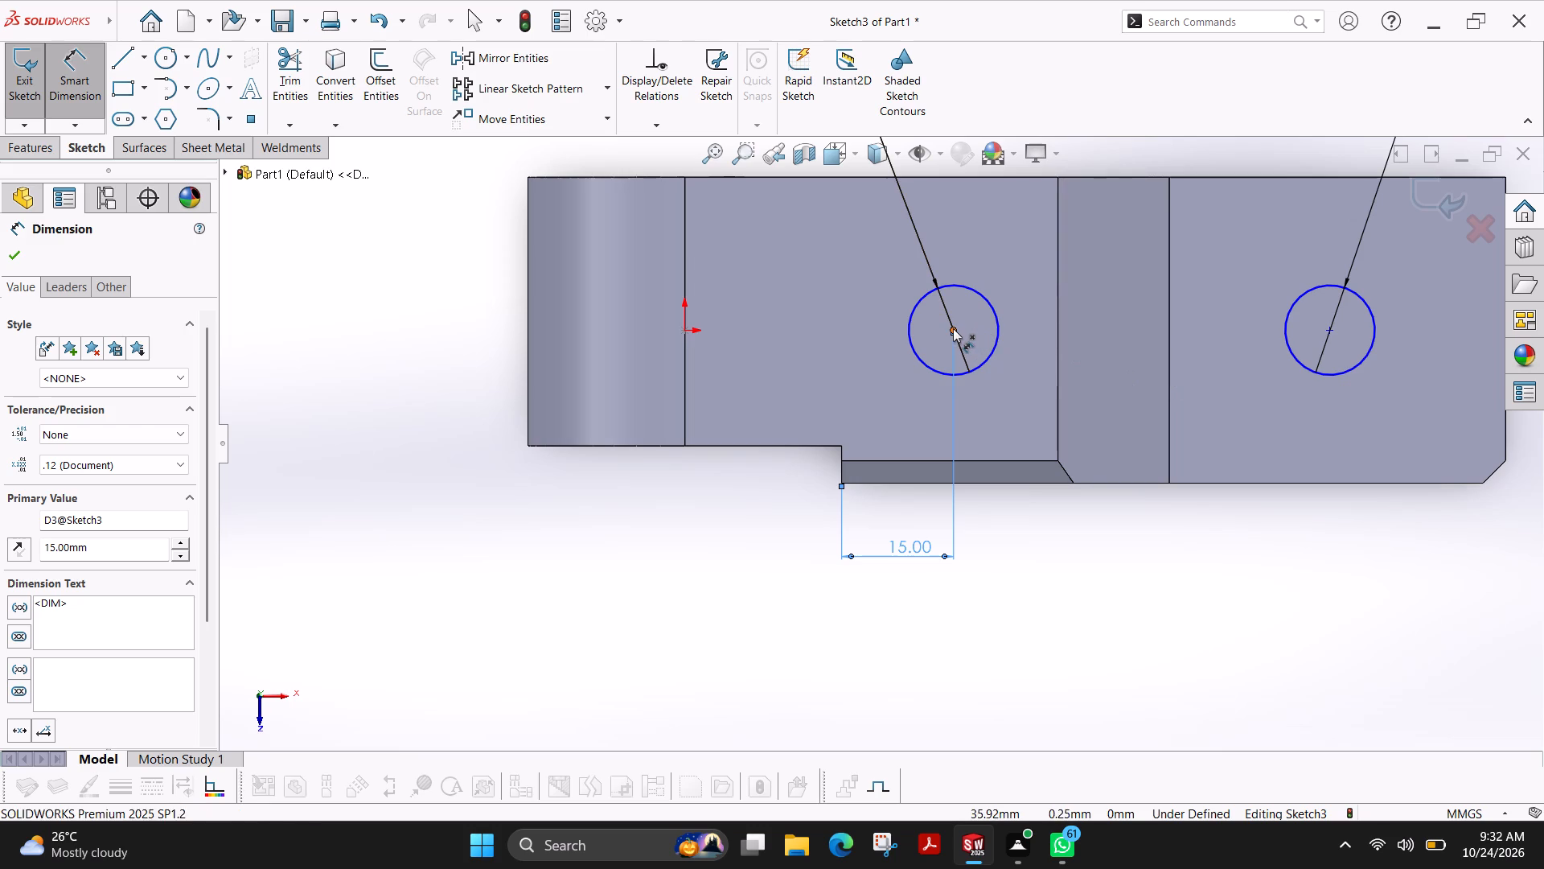
pyautogui.click(1330, 331)
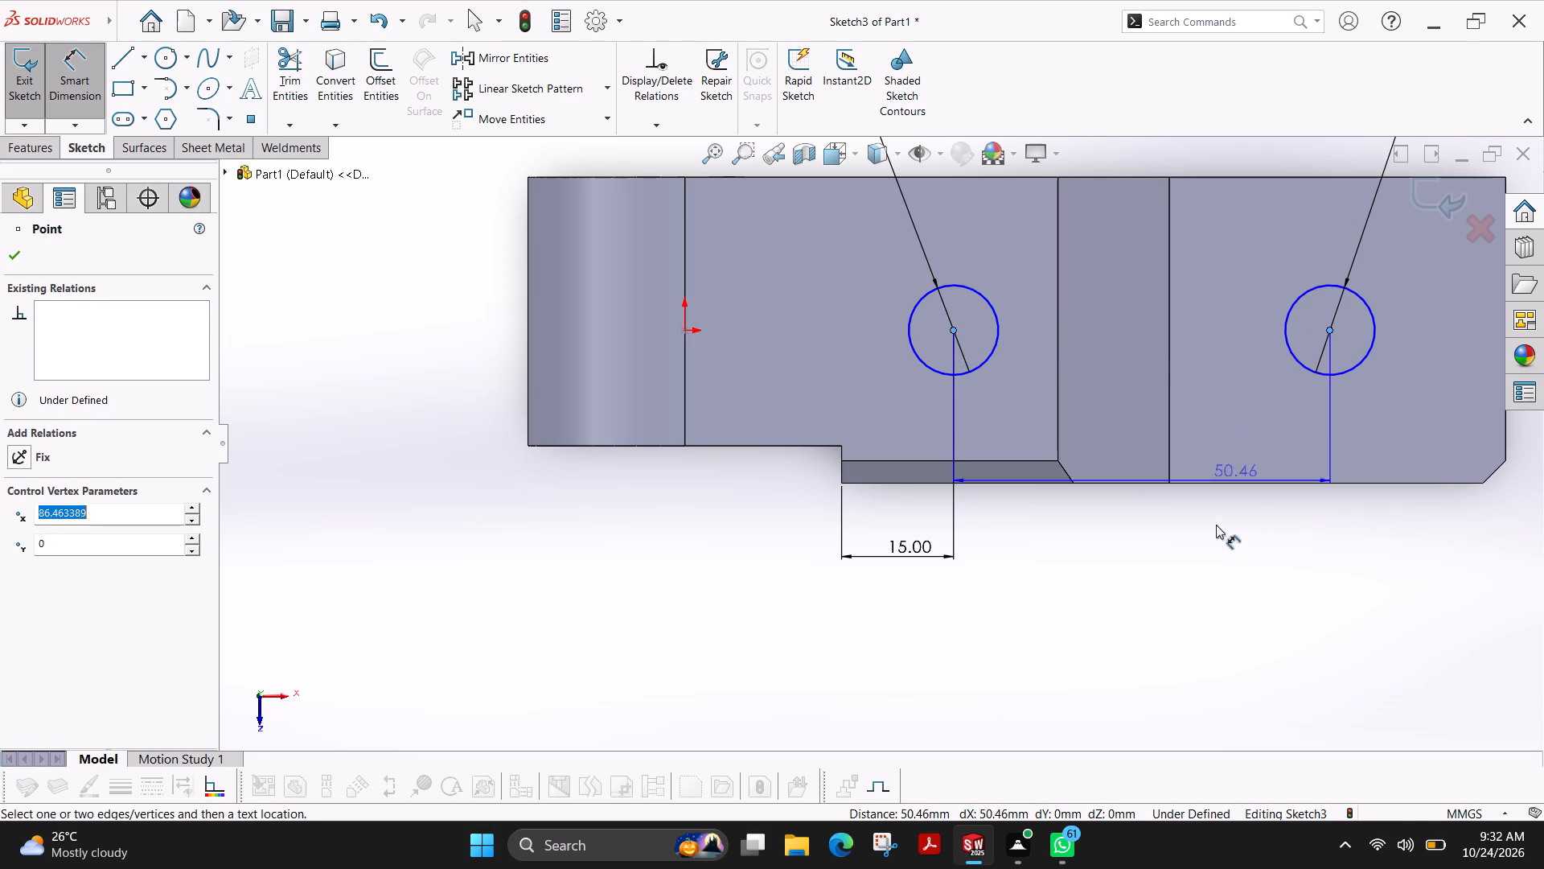
pyautogui.click(1155, 550)
pyautogui.write('50')
pyautogui.press('Return')
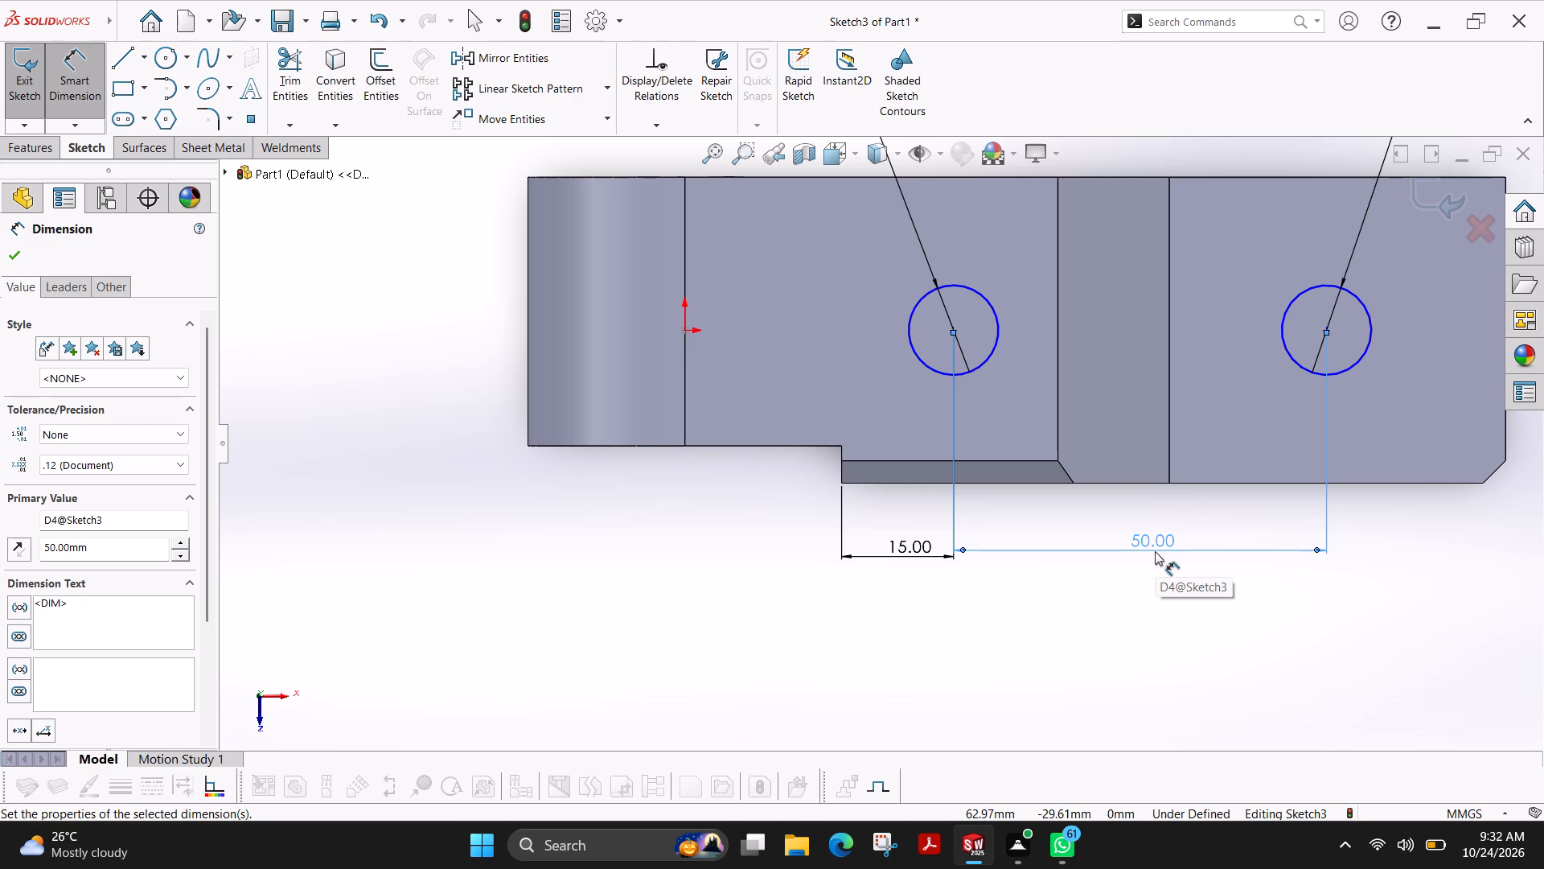
pyautogui.scroll(2, 1365, 313)
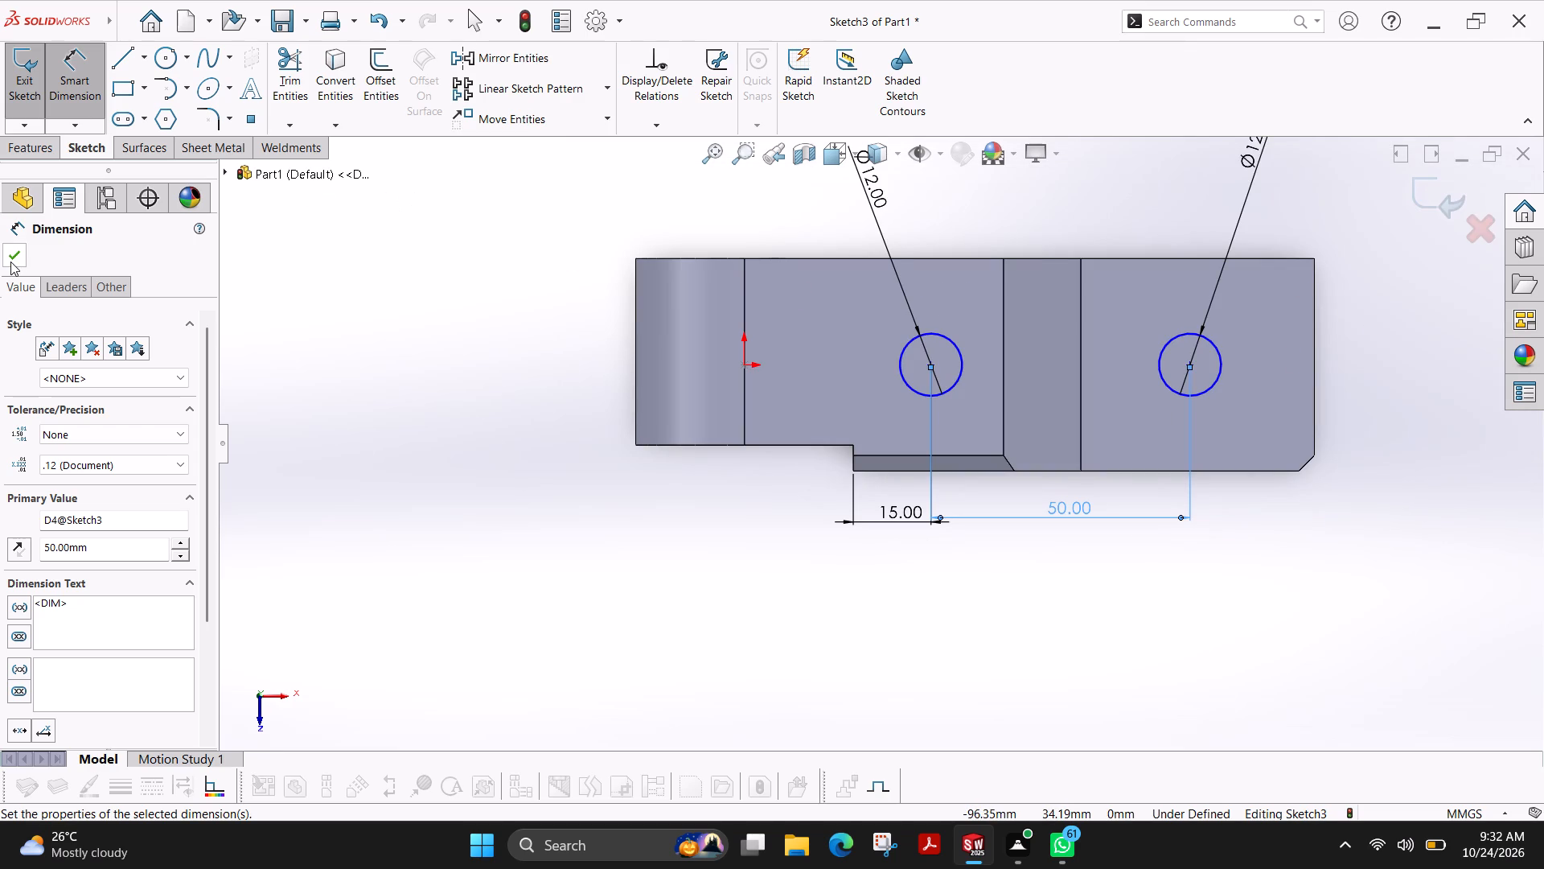
pyautogui.click(6, 253)
# Cut both circles down through the arm with a blind Extruded Cut 155.5 mm deep.
pyautogui.click(17, 142)
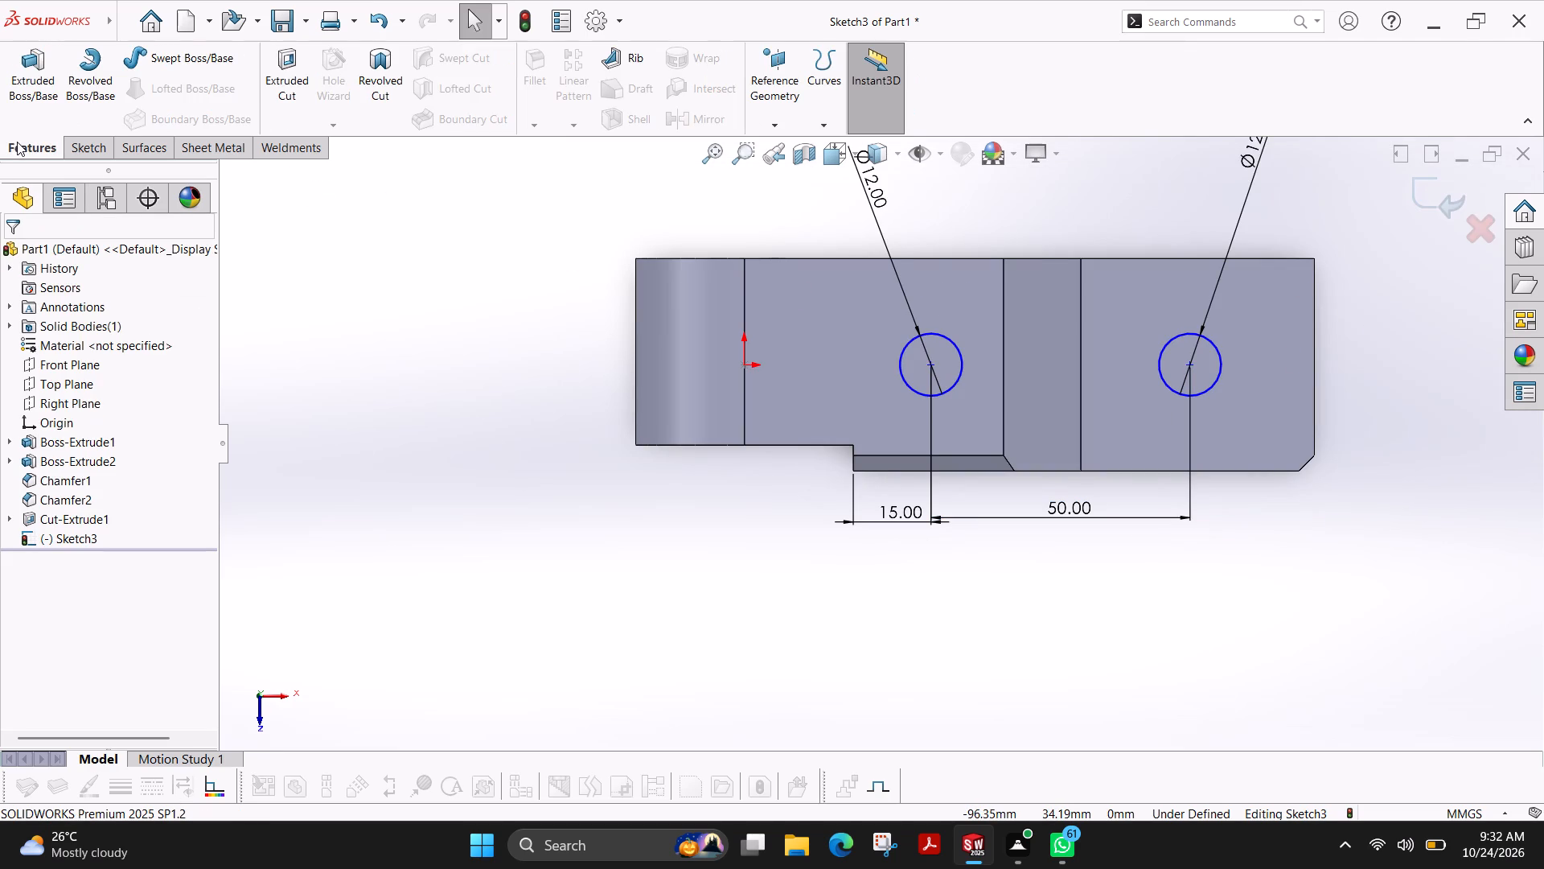
pyautogui.click(268, 79)
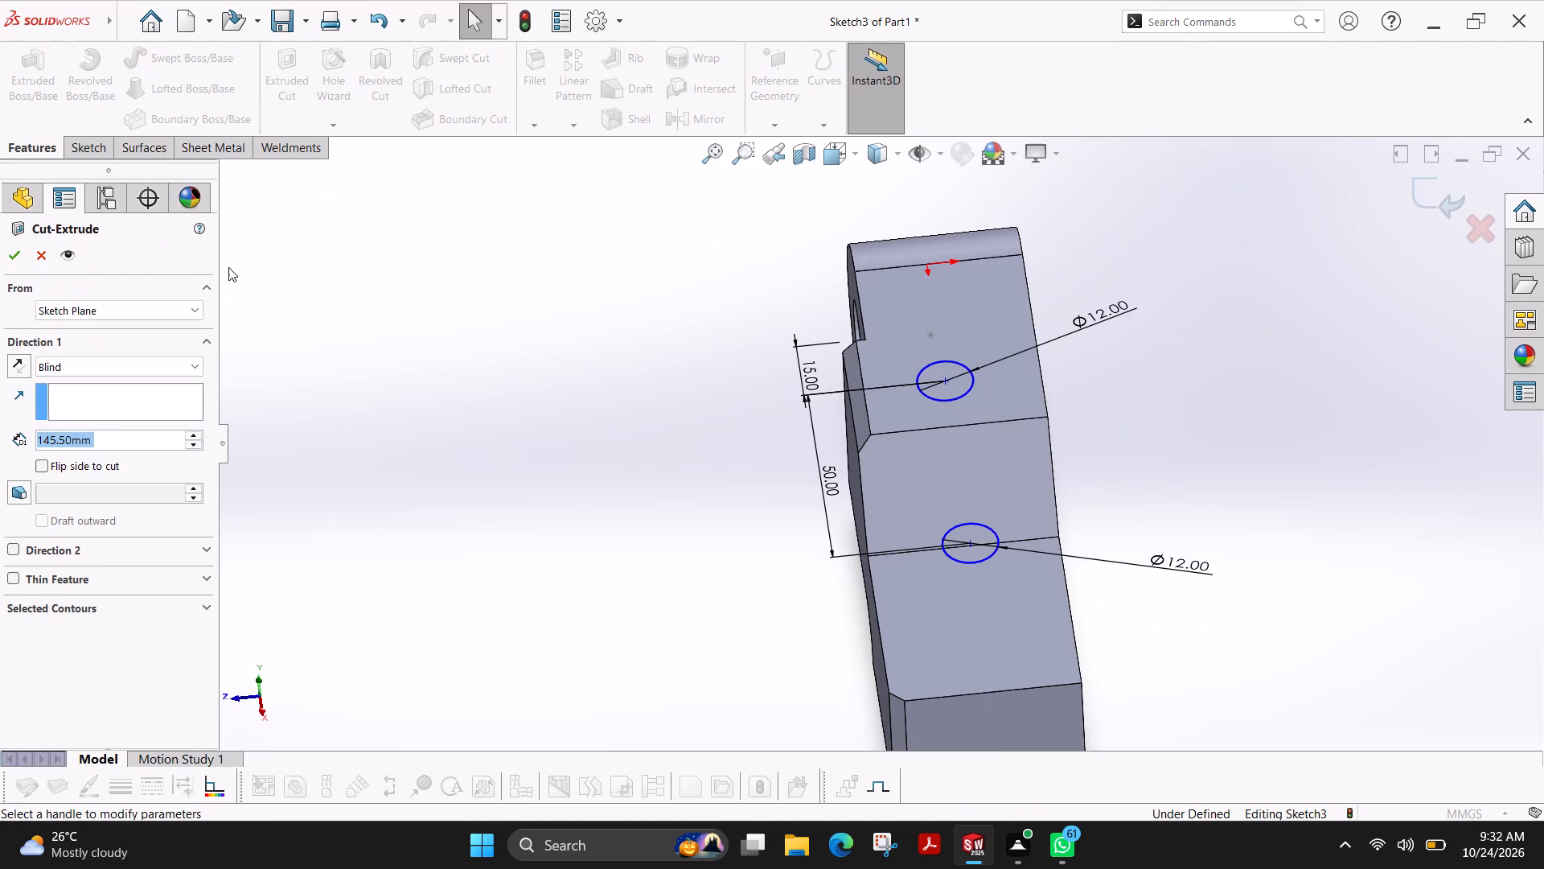
pyautogui.click(195, 437)
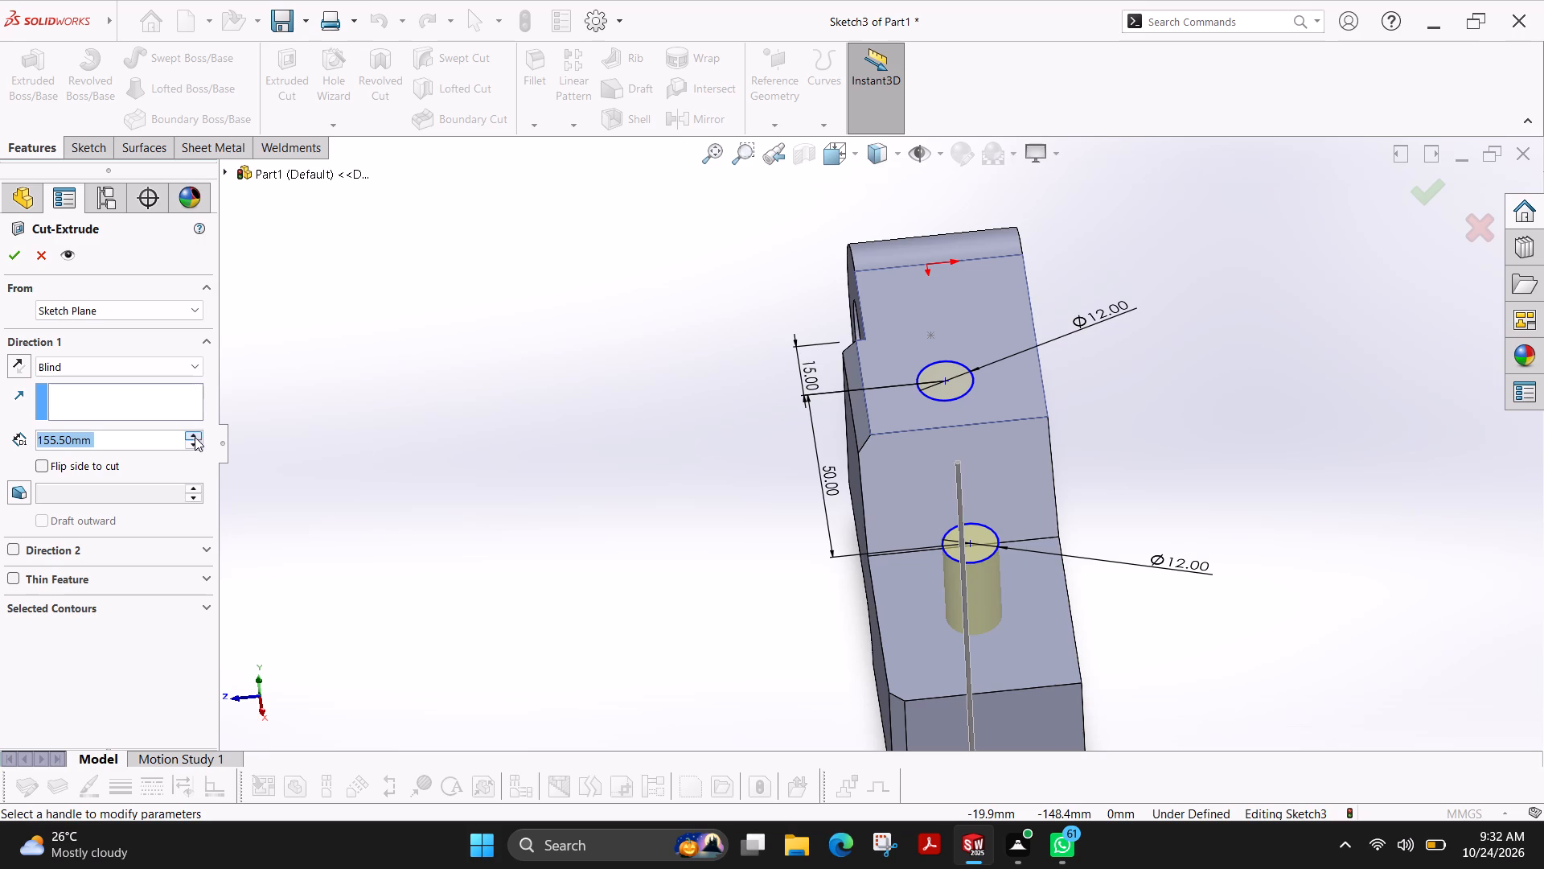
pyautogui.click(16, 262)
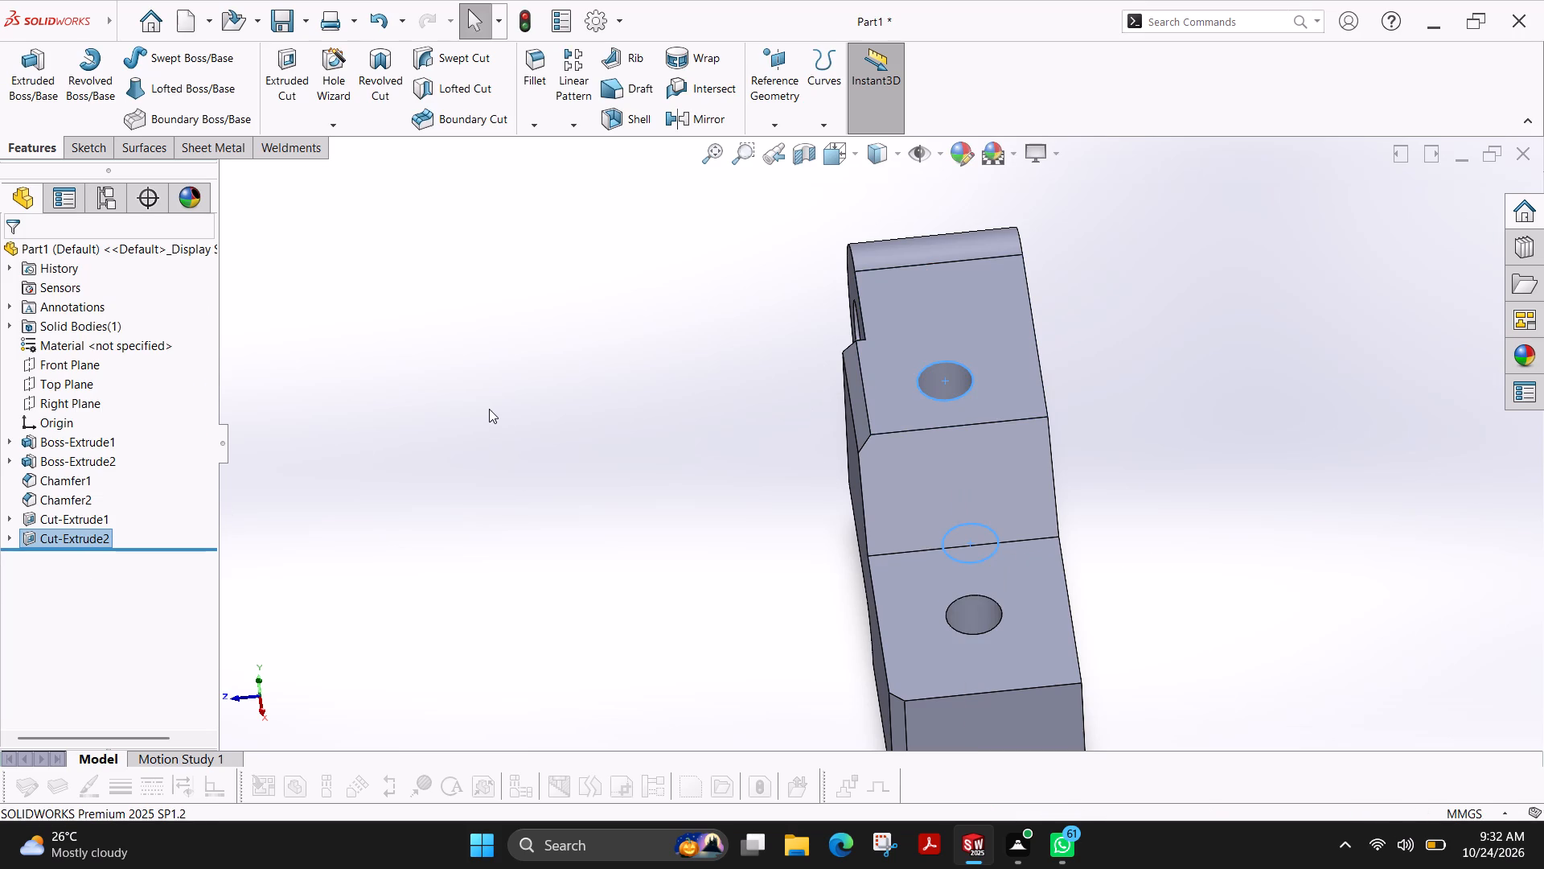
pyautogui.press('Escape')
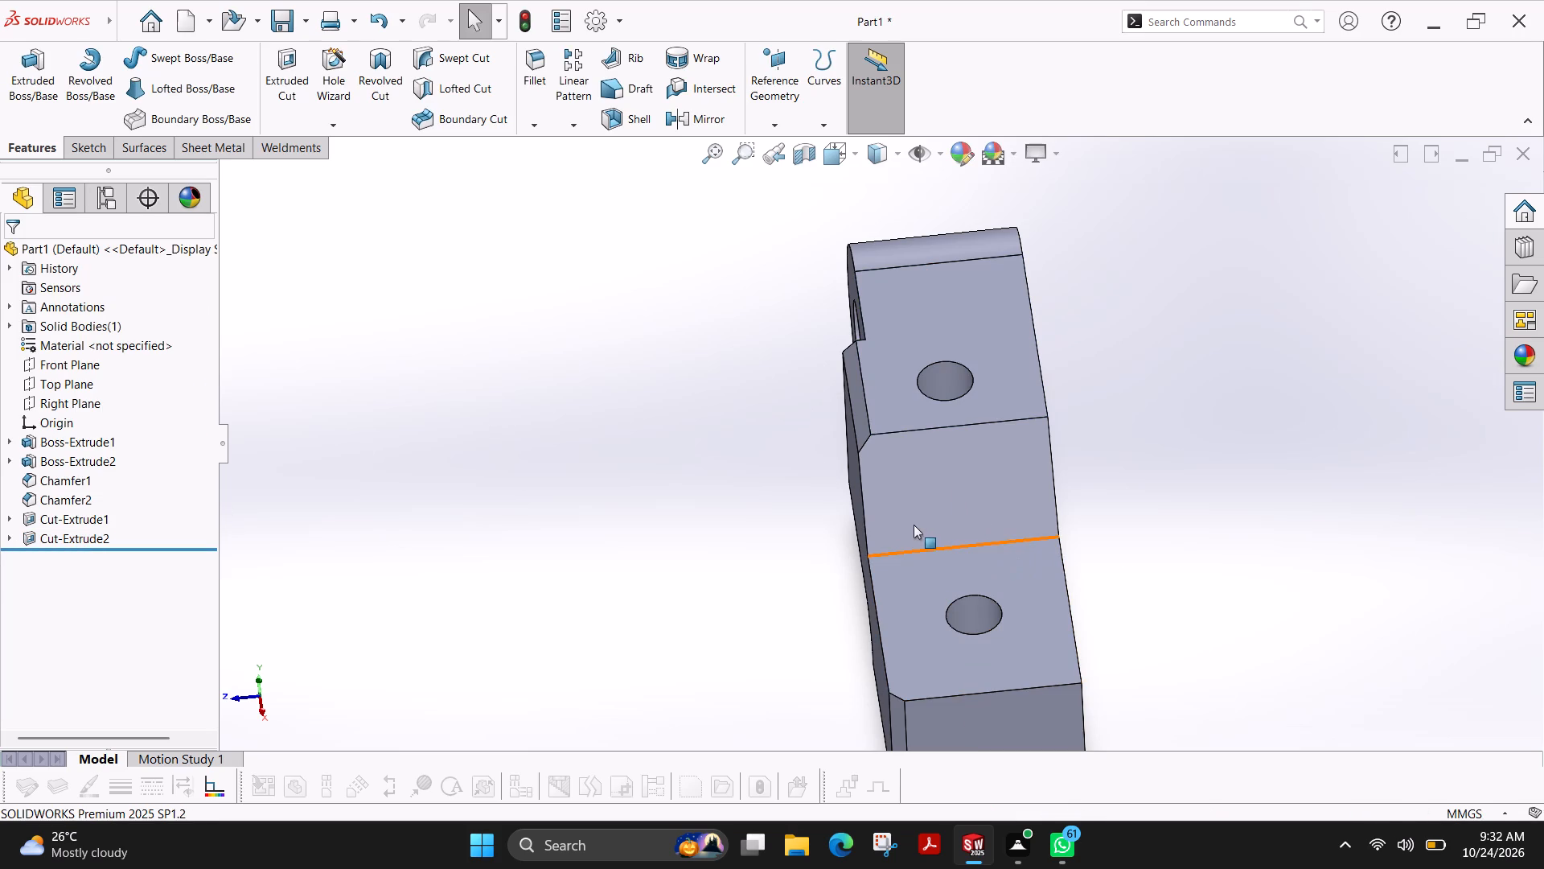
# Show the whole arm in the standard Isometric view.
pyautogui.keyDown('ctrl'); pyautogui.keyDown('shift'); pyautogui.moveTo(808, 472); pyautogui.dragTo(856, 435, button='middle'); pyautogui.keyUp('shift'); pyautogui.keyUp('ctrl')
pyautogui.scroll(2, 850, 435)
pyautogui.scroll(2, 745, 504)
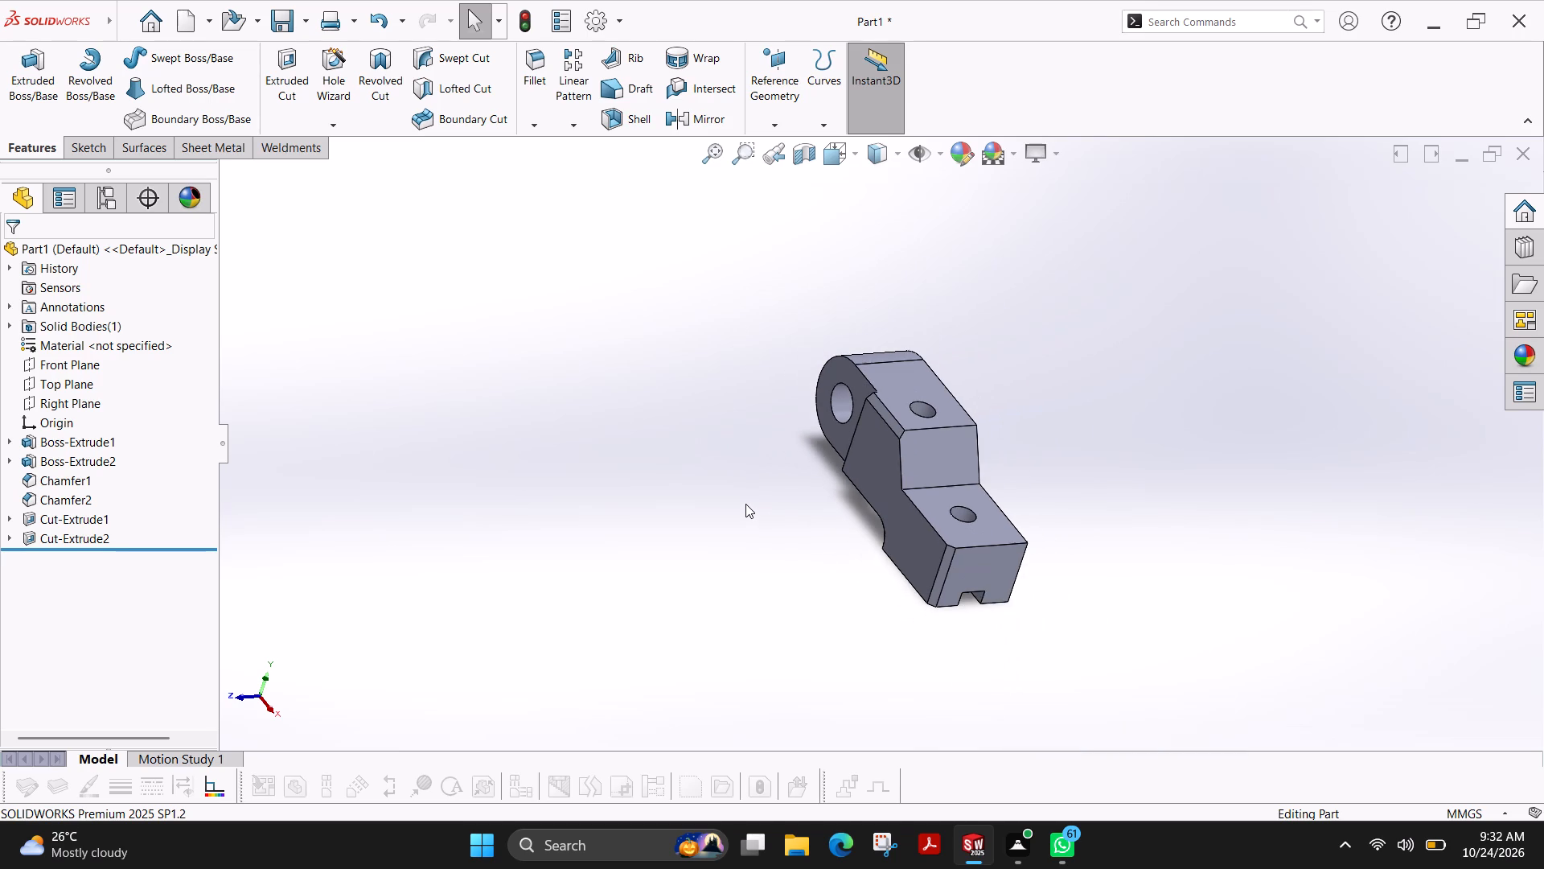
pyautogui.click(856, 153)
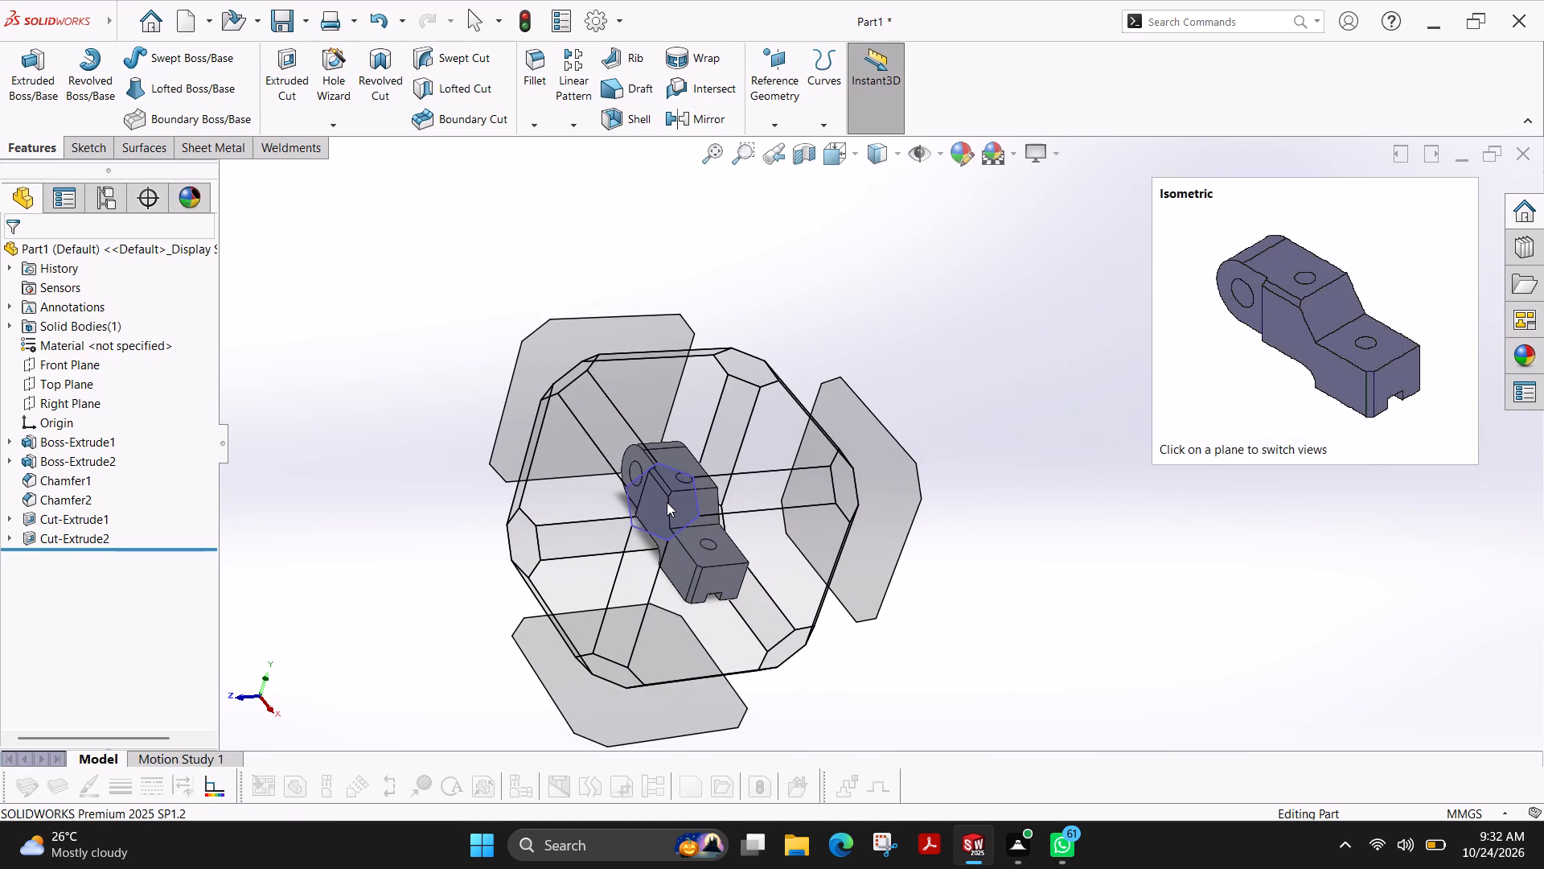
pyautogui.click(667, 502)
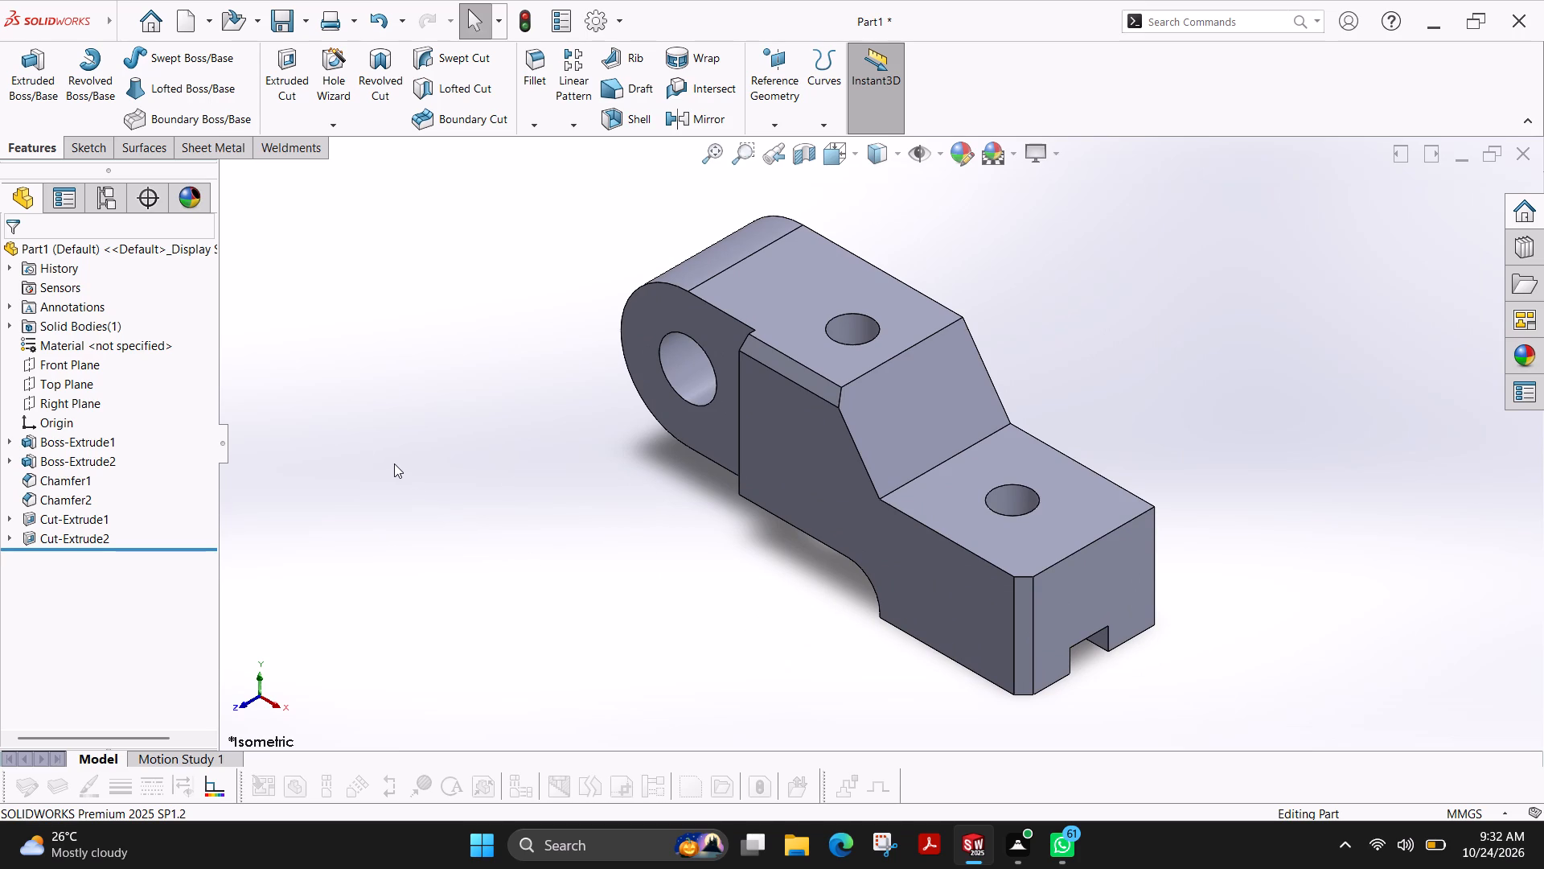
# Start saving the part and choose the solidworks folder inside Desktop > fuji drawing file as the location.
pyautogui.hotkey('ctrl', 's')
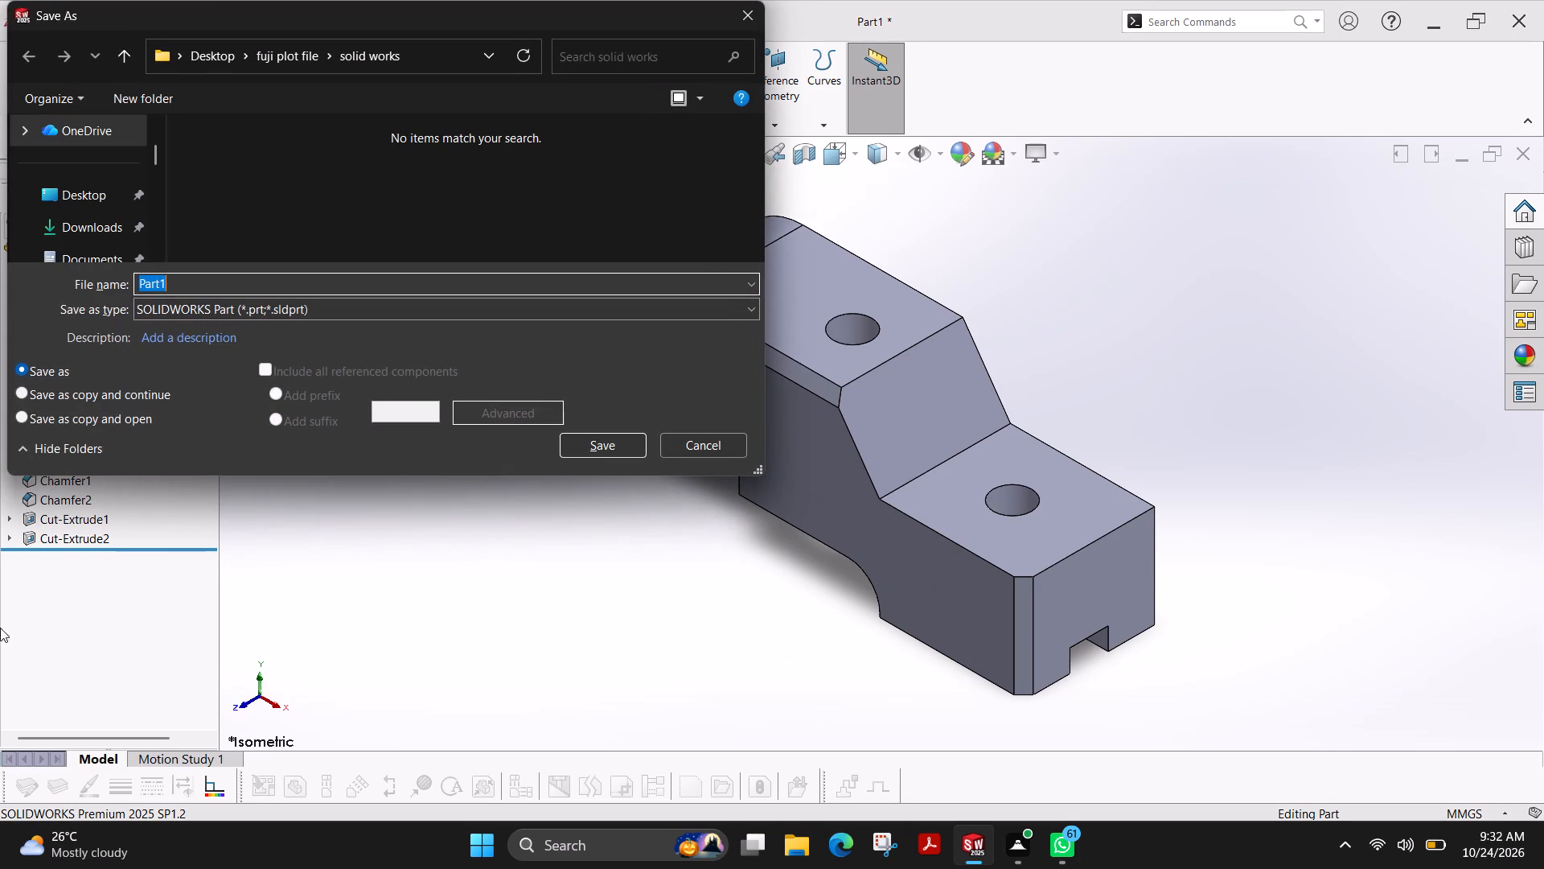
pyautogui.click(208, 58)
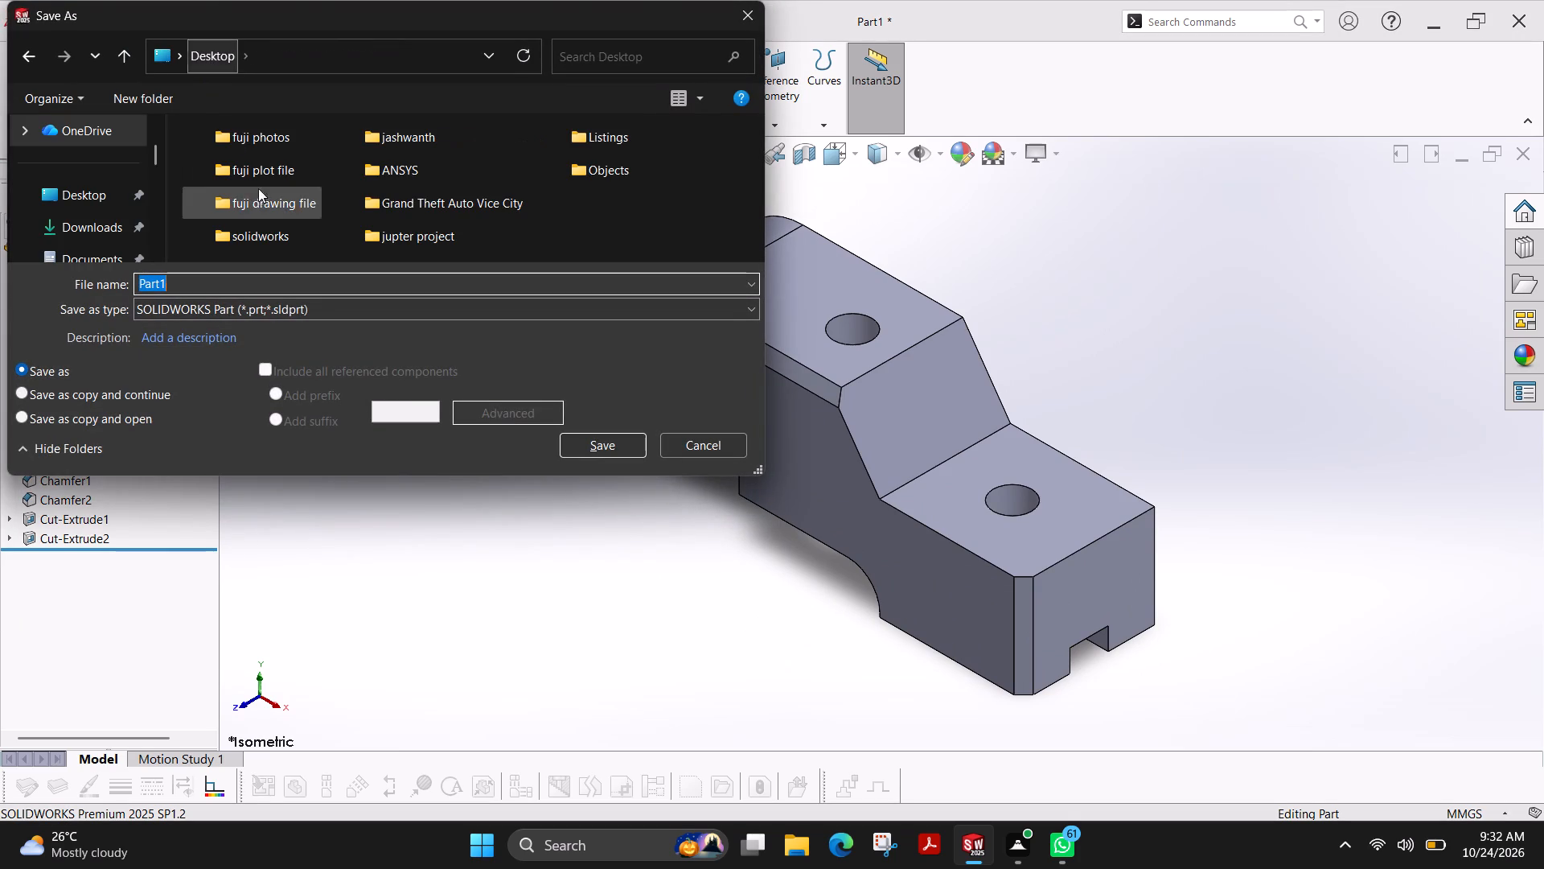
pyautogui.doubleClick(289, 200)
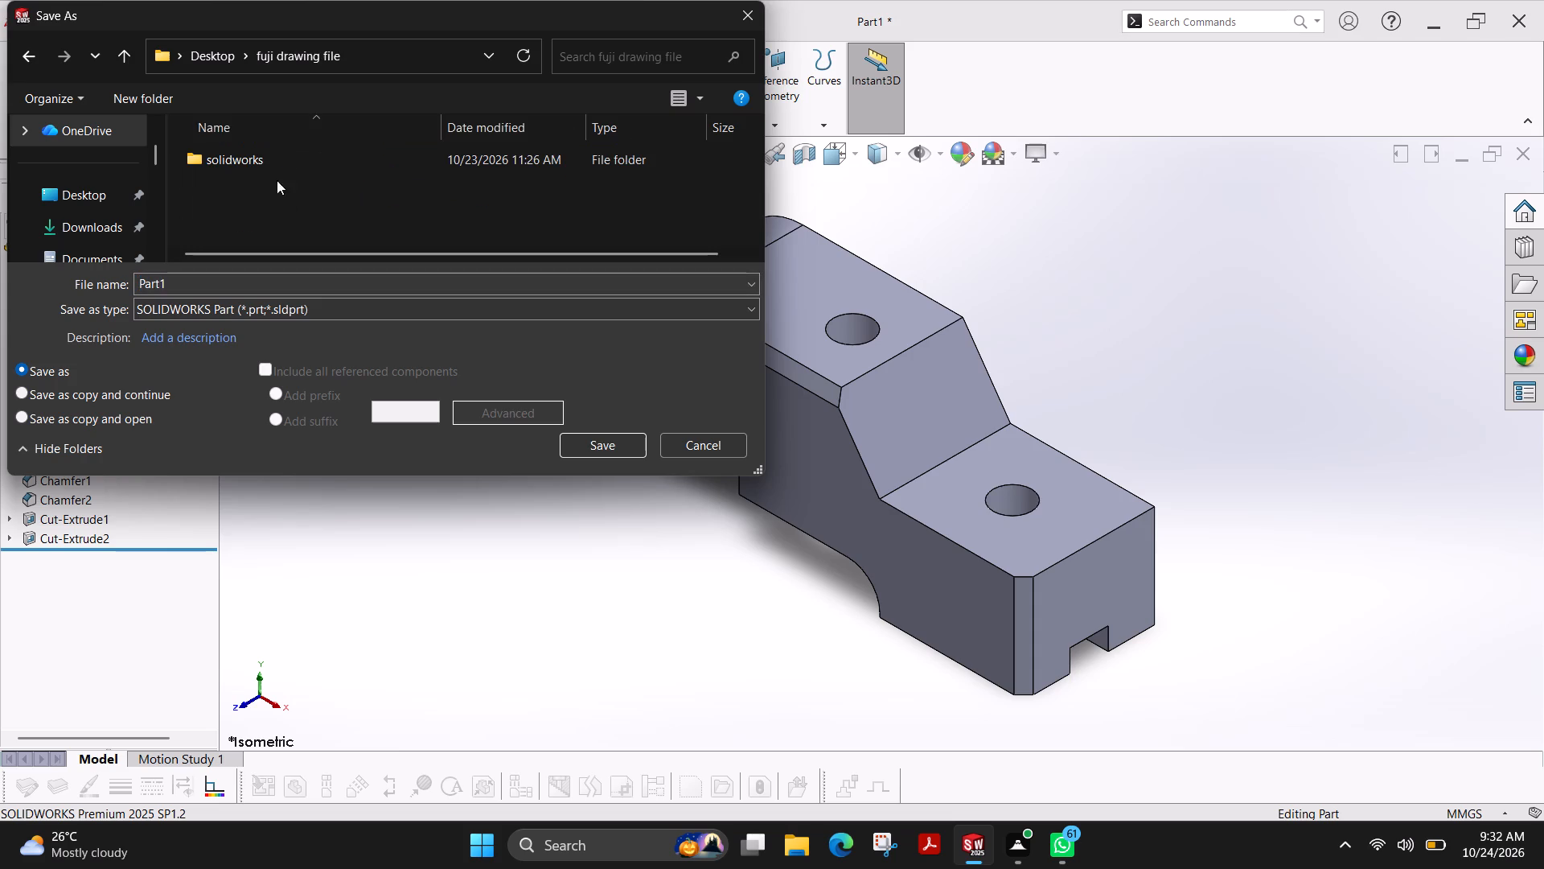
pyautogui.doubleClick(250, 156)
pyautogui.scroll(-13, 321, 203)
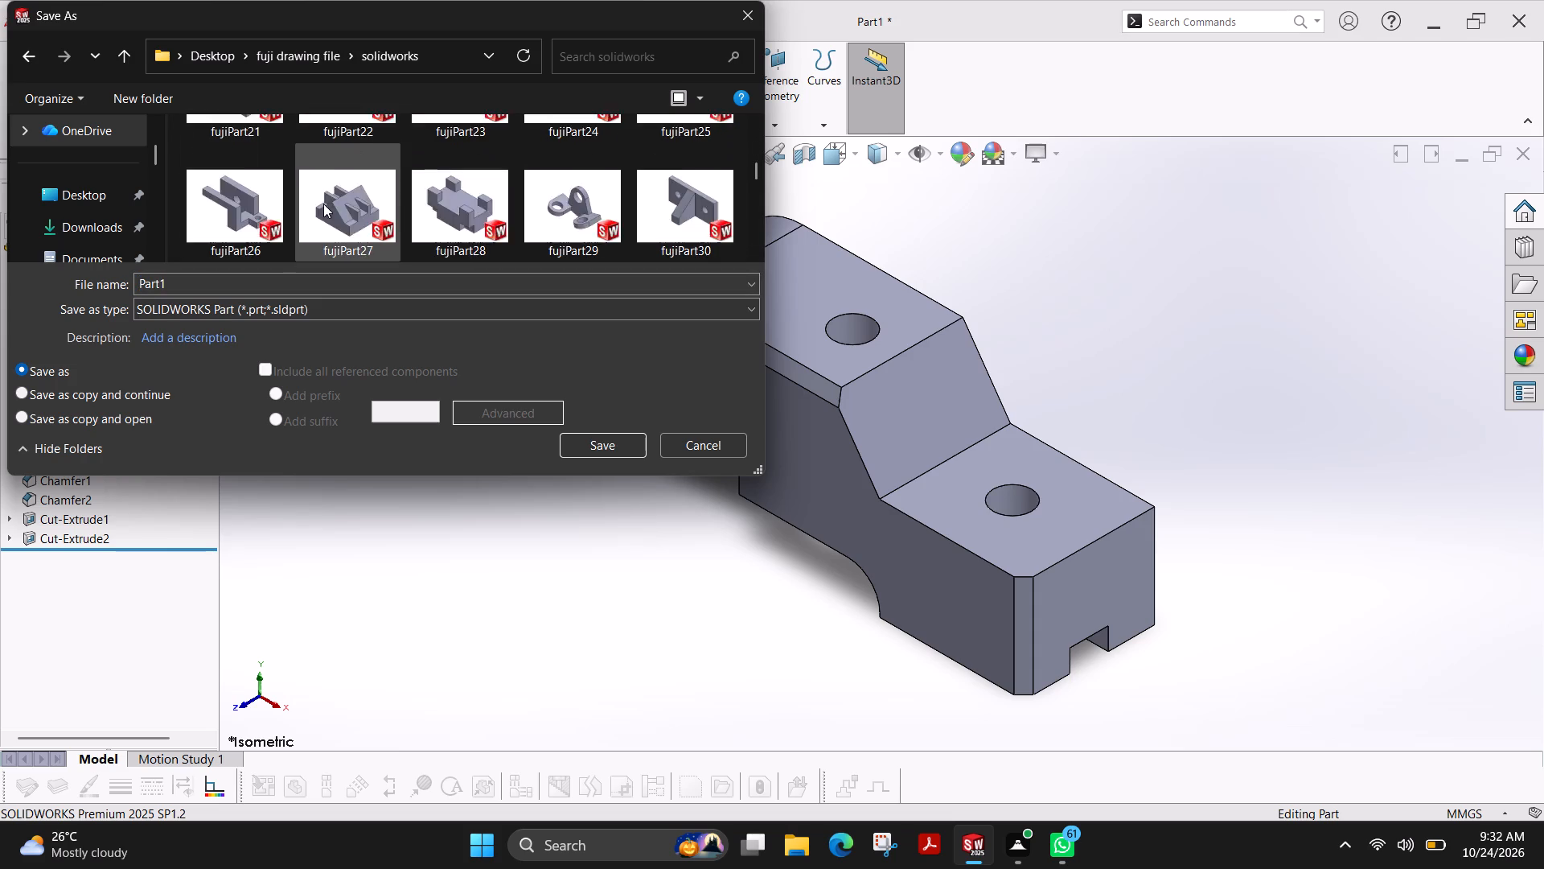
pyautogui.scroll(-20, 323, 204)
pyautogui.scroll(-14, 323, 204)
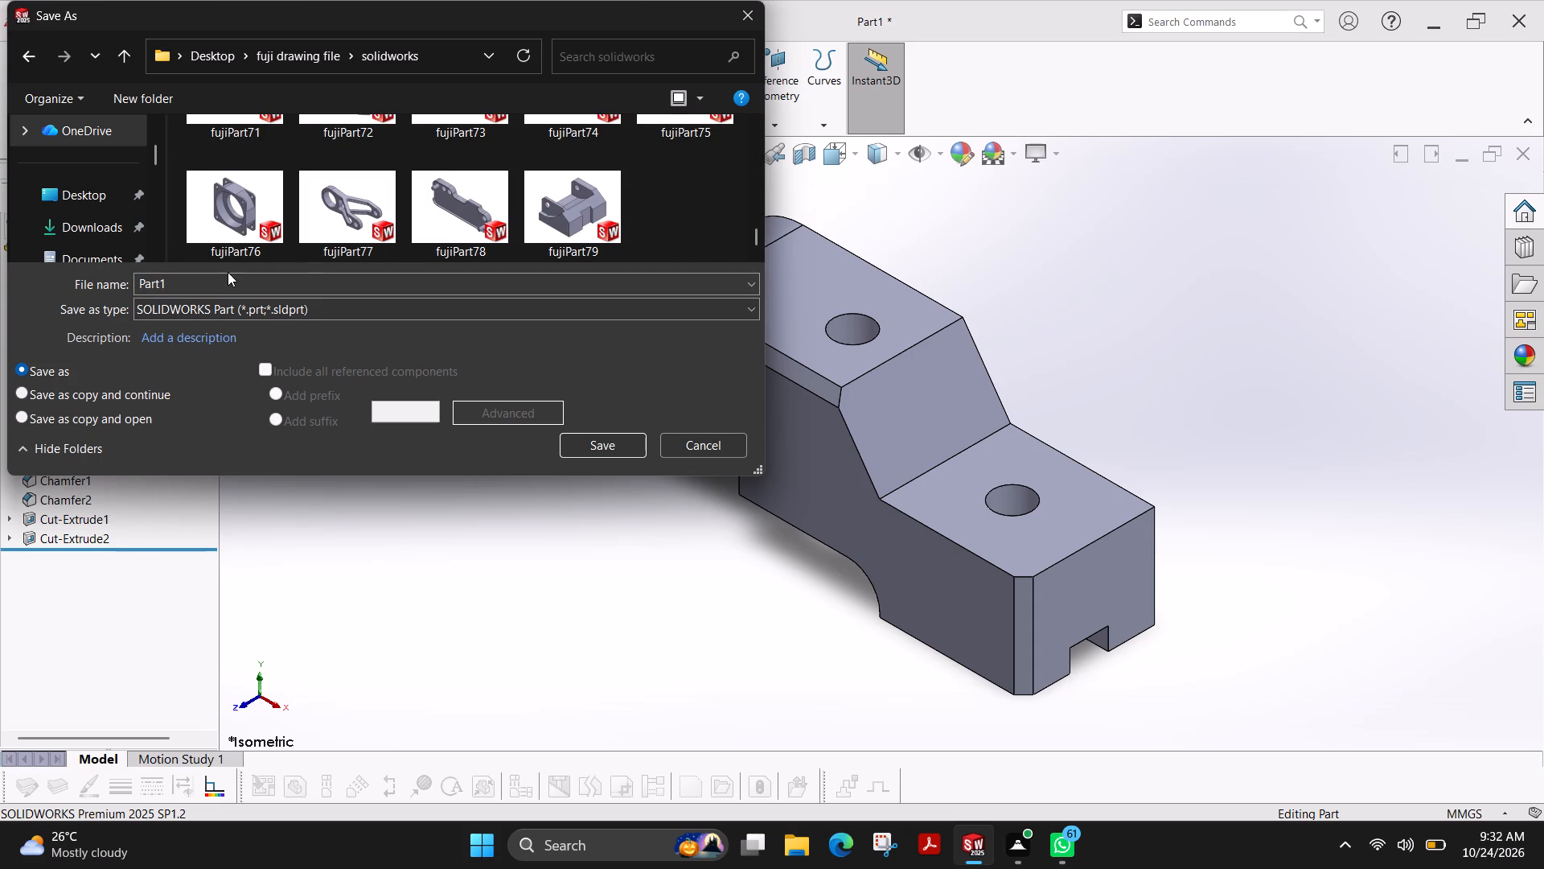
# Name the part fujiPart80 and save it as a SOLIDWORKS Part.
pyautogui.click(223, 286)
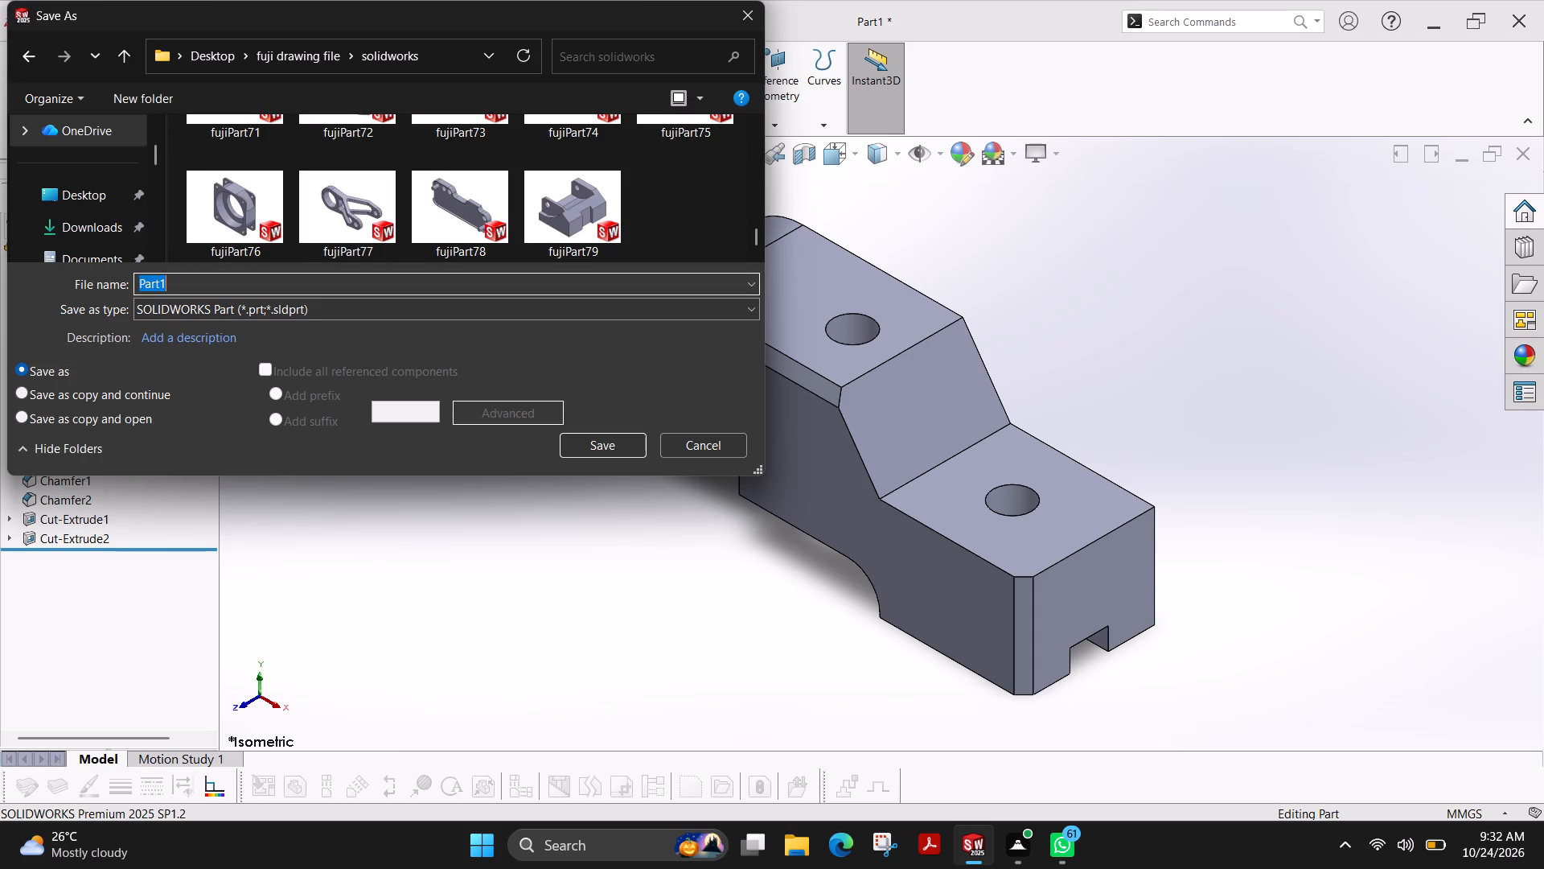
pyautogui.press('Right')
pyautogui.press('BackSpace')
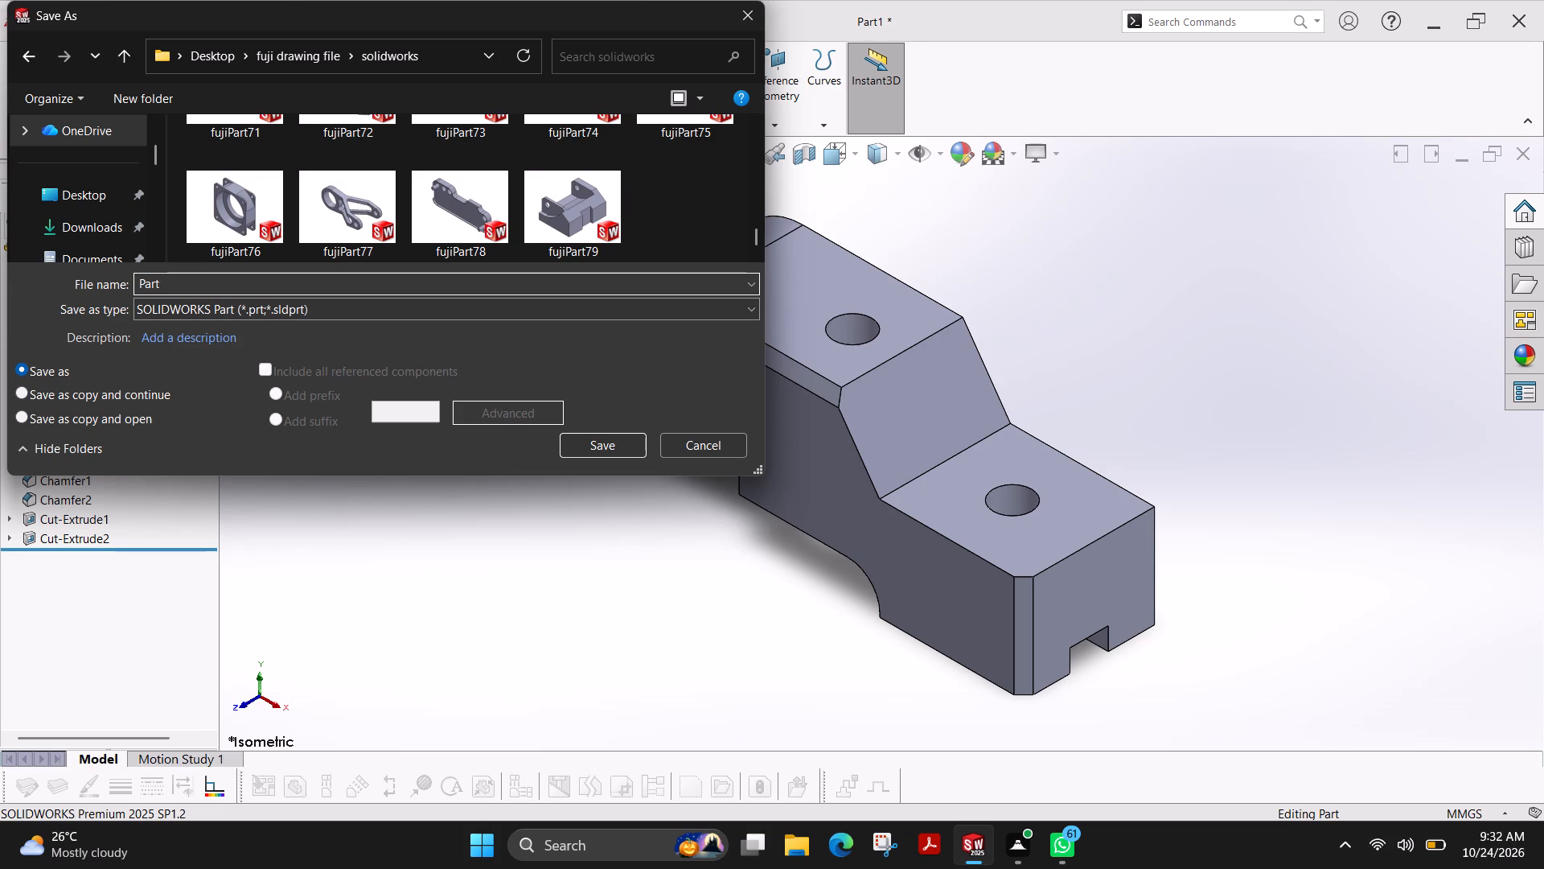
pyautogui.write('80')
pyautogui.press('Left')
pyautogui.press('Left')
pyautogui.press('Left')
pyautogui.press('Left')
pyautogui.press('Left')
pyautogui.press('Left')
pyautogui.press('Left')
pyautogui.press('Left')
pyautogui.press('Left')
pyautogui.press('Left')
pyautogui.press('Left')
pyautogui.press('Left')
pyautogui.press('Left')
pyautogui.write('fuji')
pyautogui.click(589, 443)
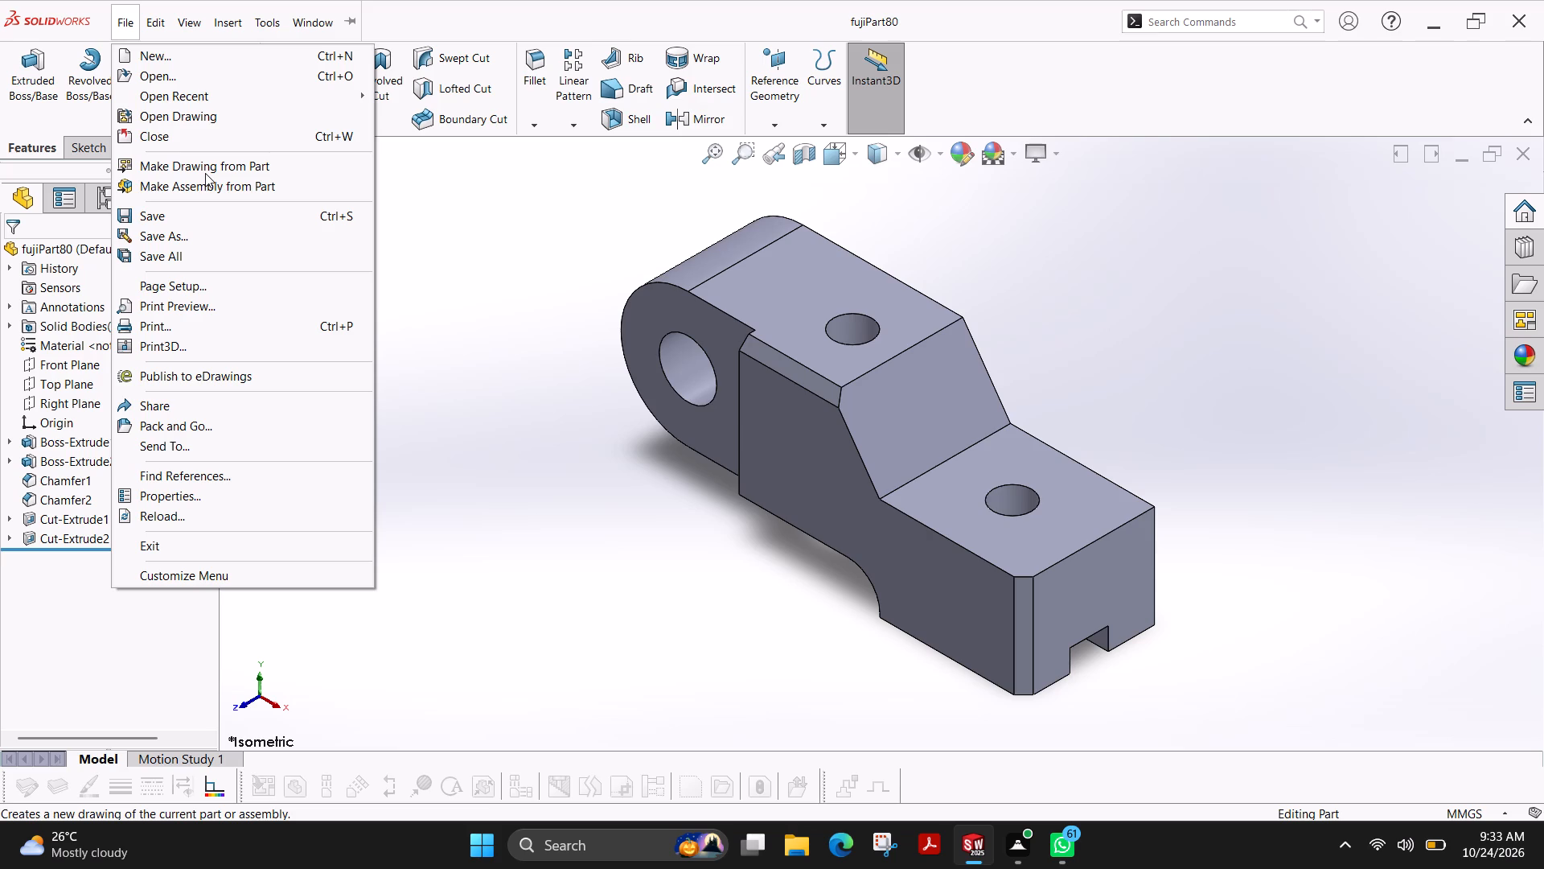
# Make a drawing from the saved part, dismissing the sheet format and size selection.
pyautogui.click(206, 172)
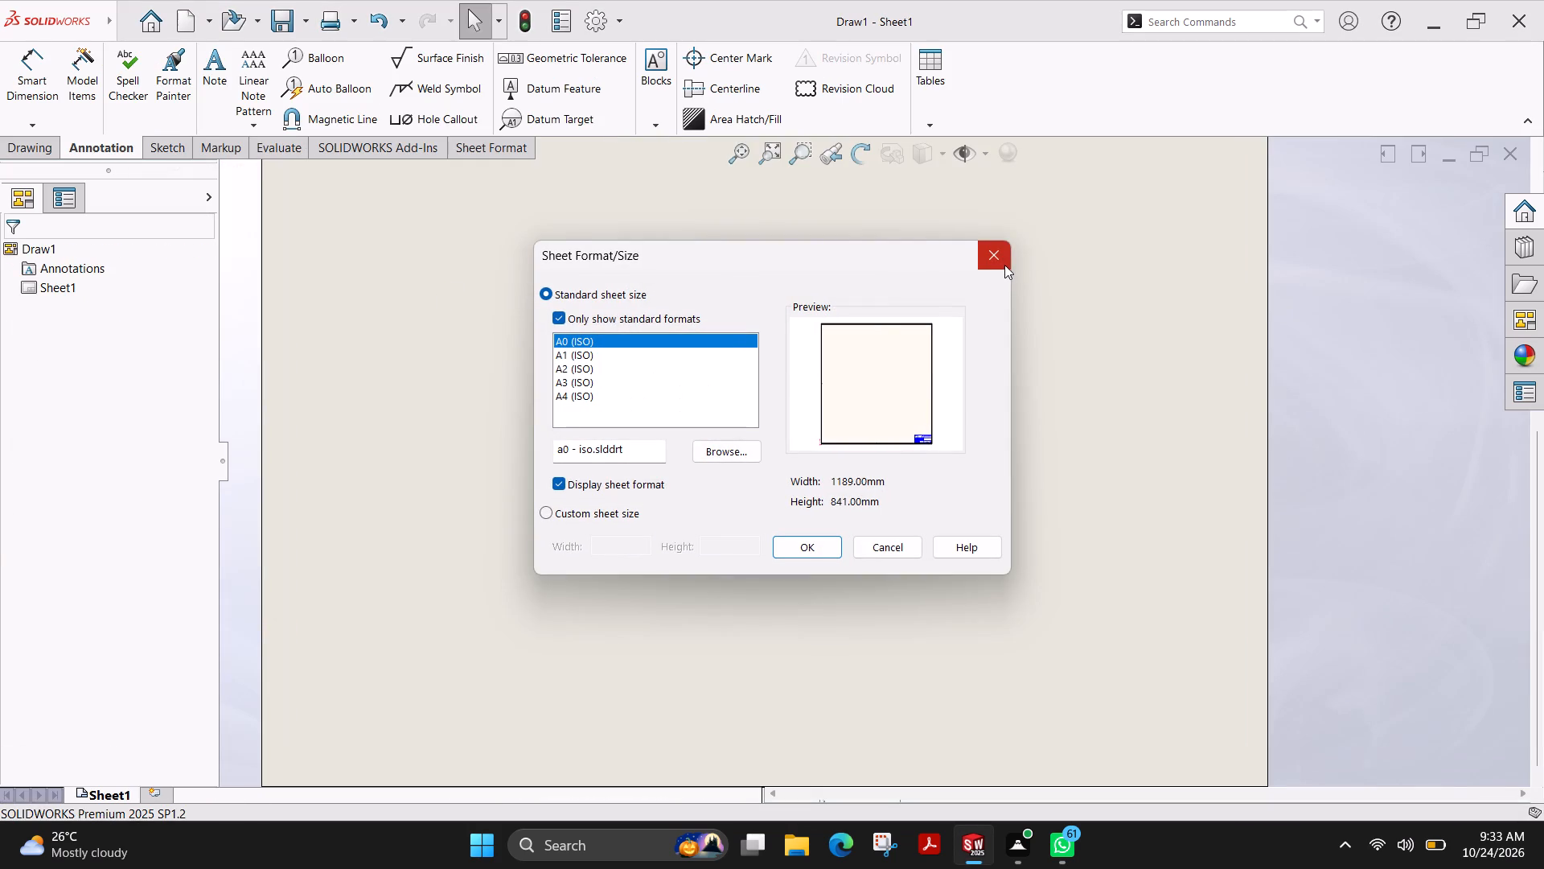
pyautogui.click(999, 262)
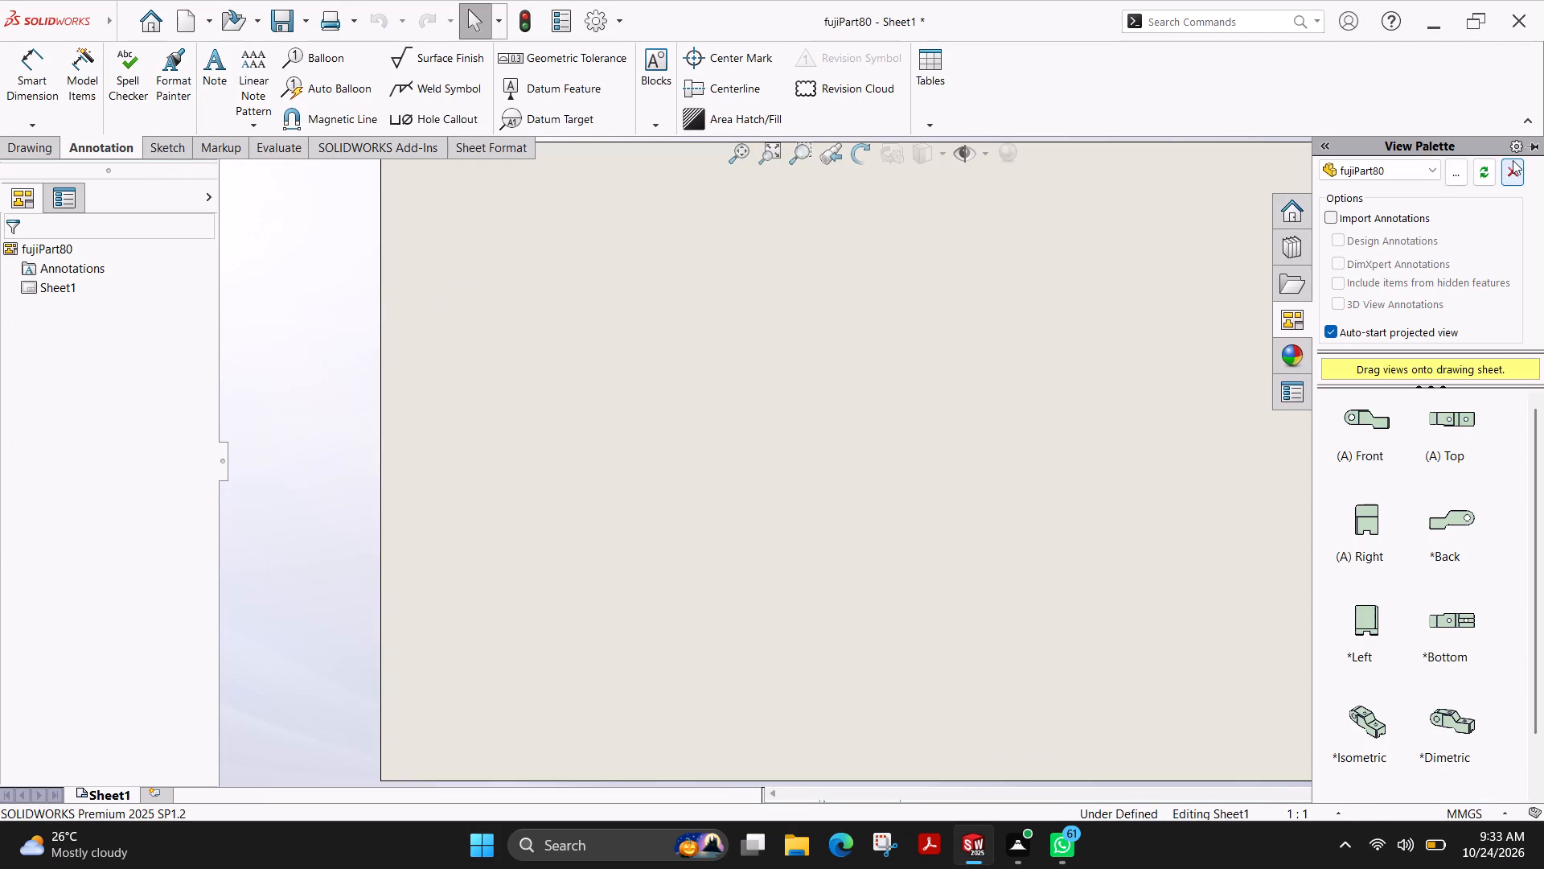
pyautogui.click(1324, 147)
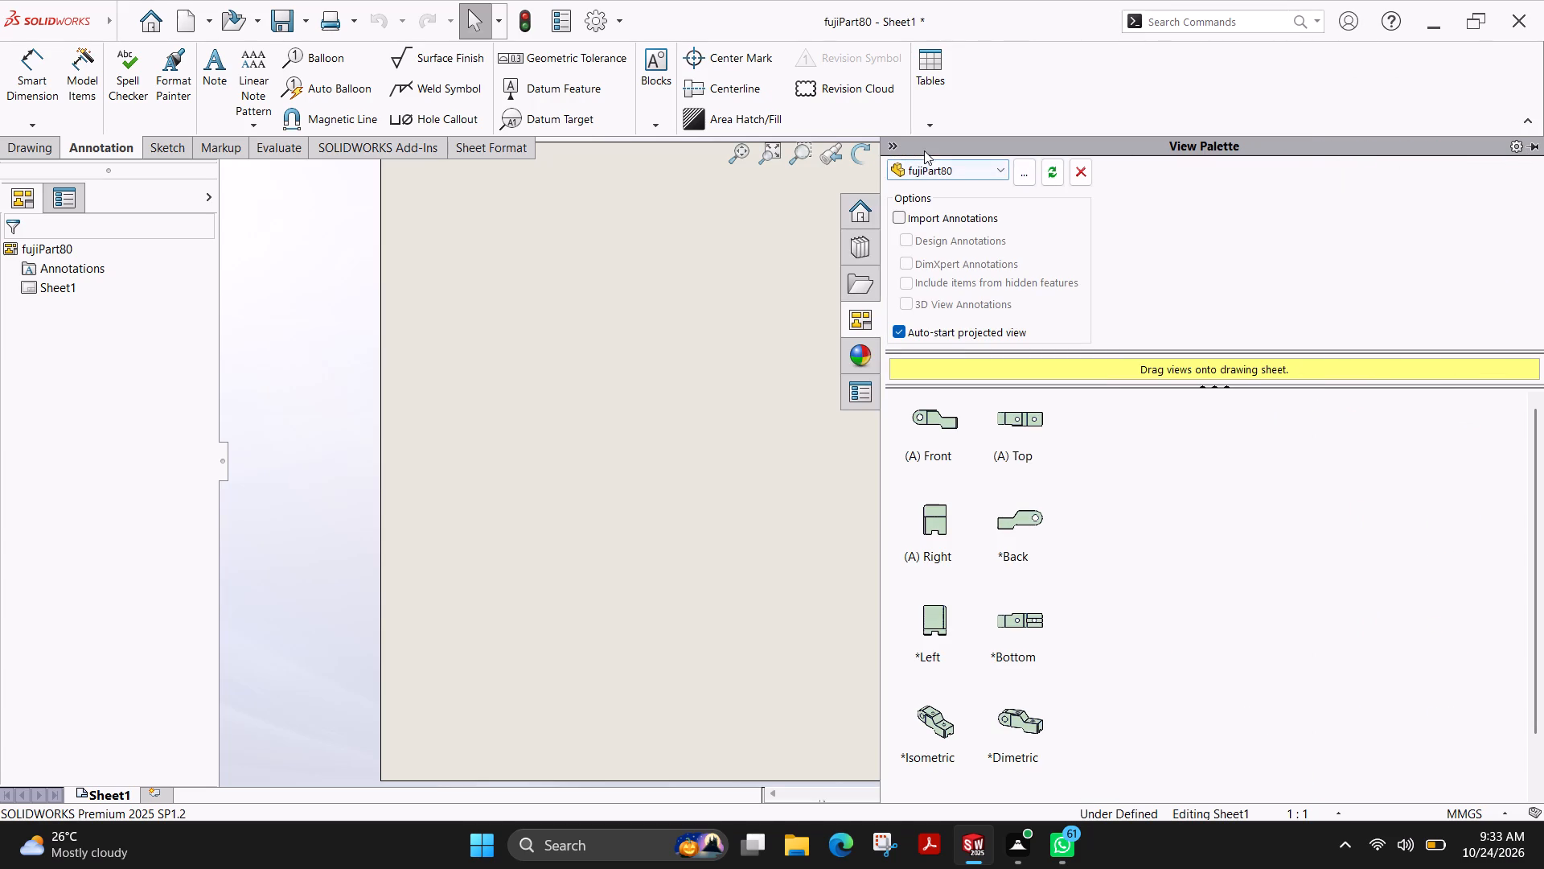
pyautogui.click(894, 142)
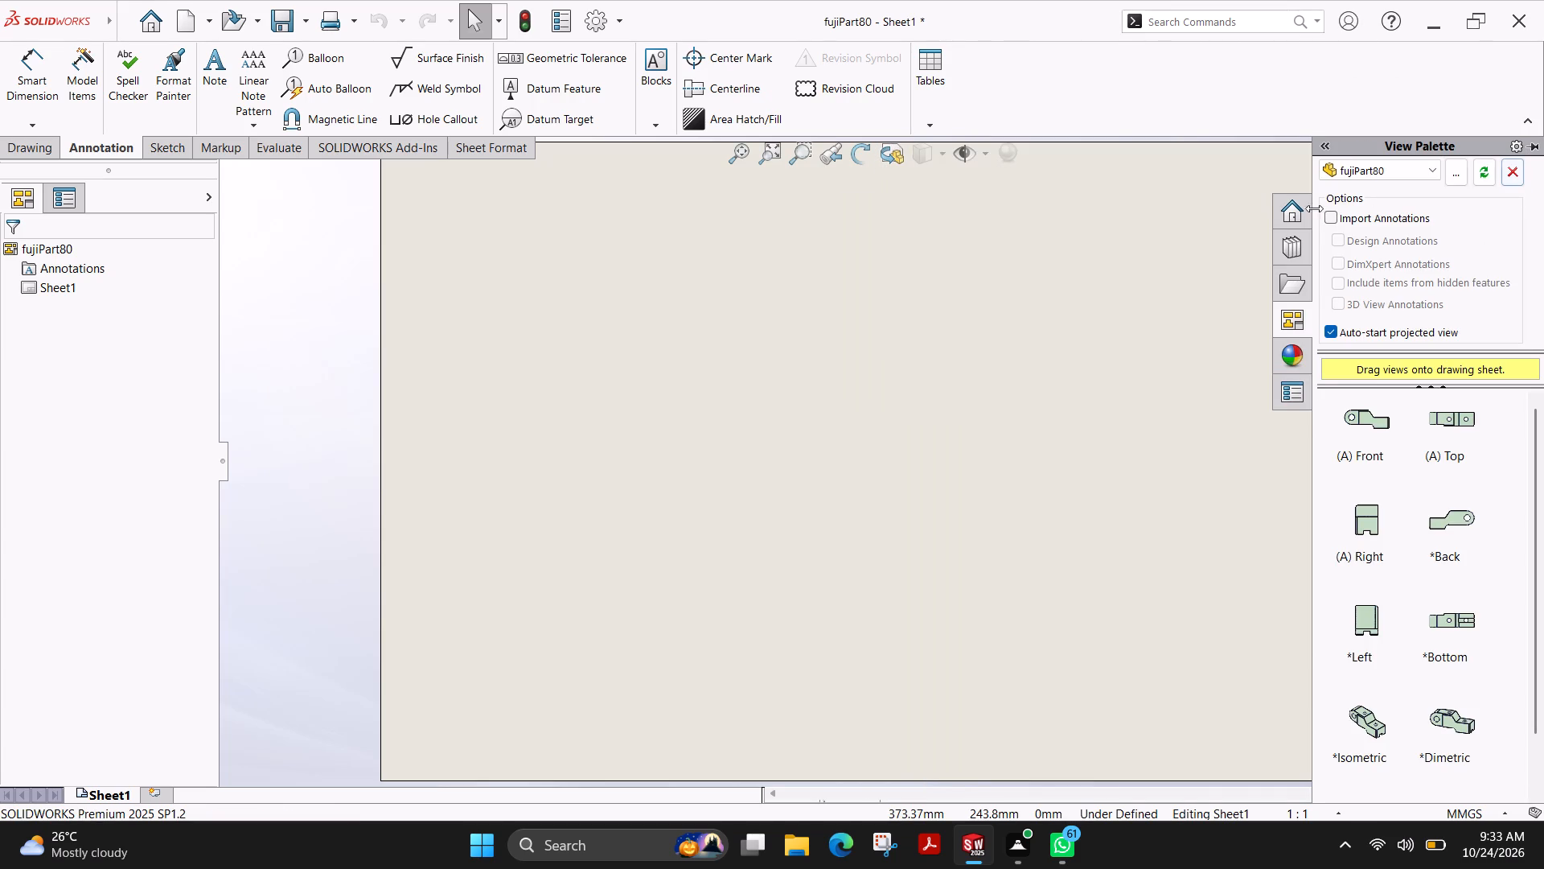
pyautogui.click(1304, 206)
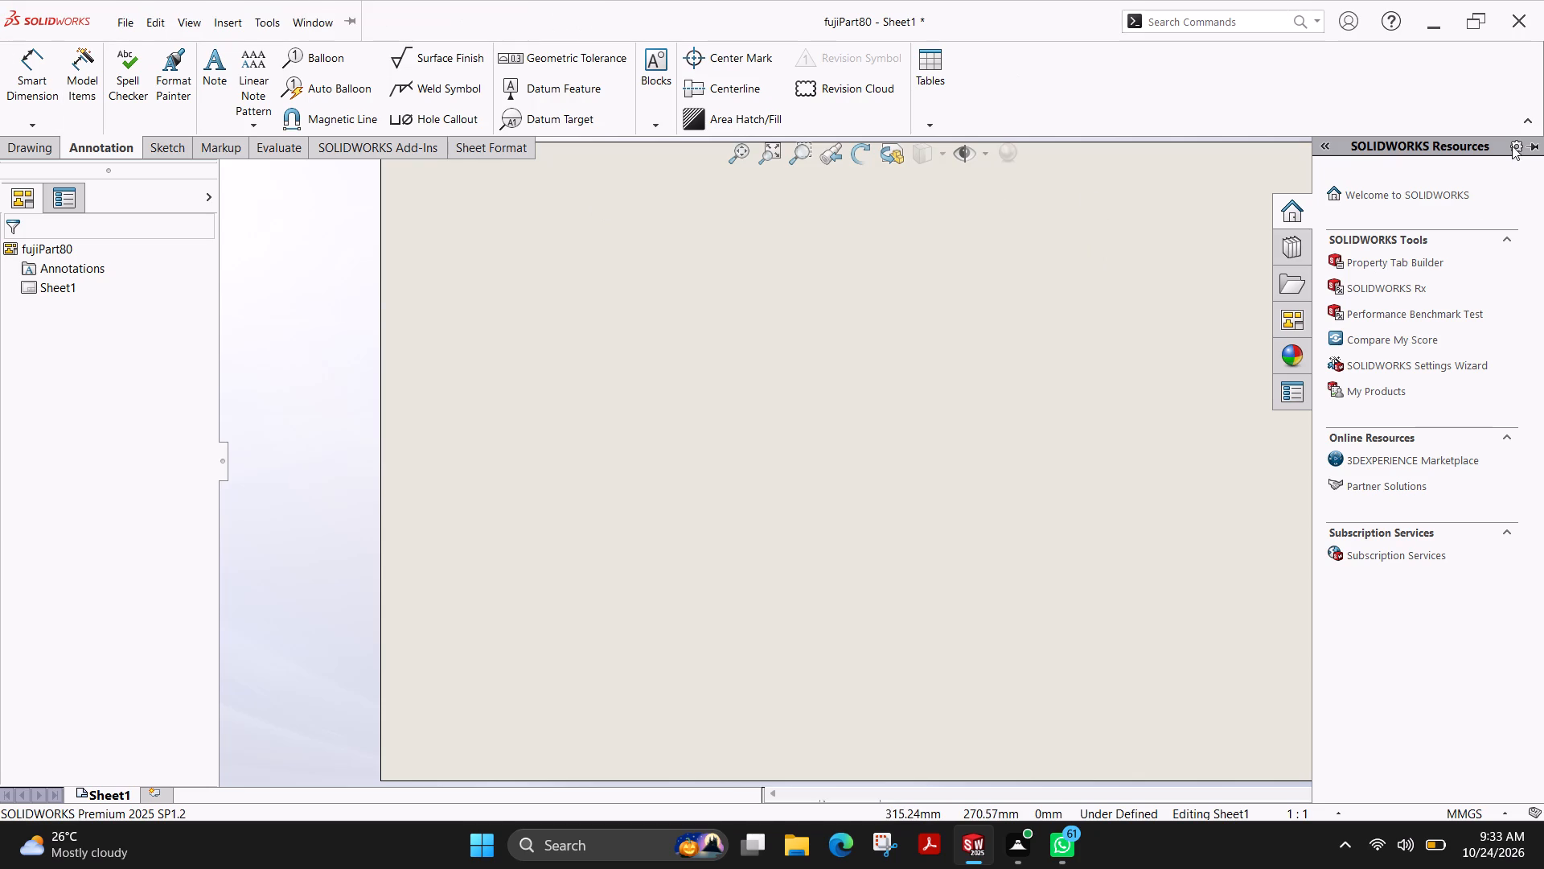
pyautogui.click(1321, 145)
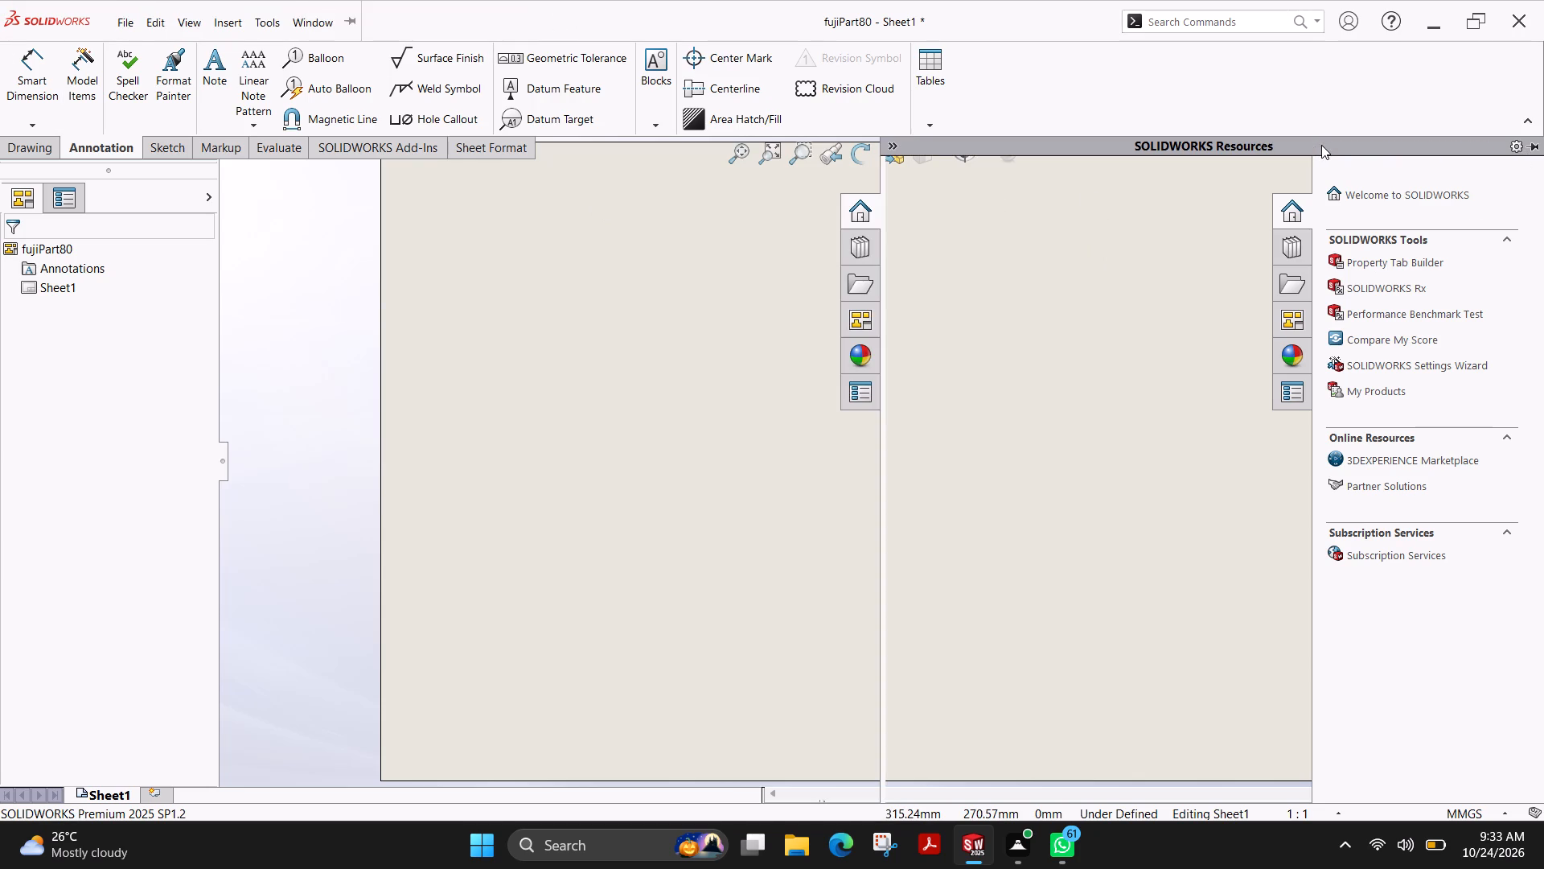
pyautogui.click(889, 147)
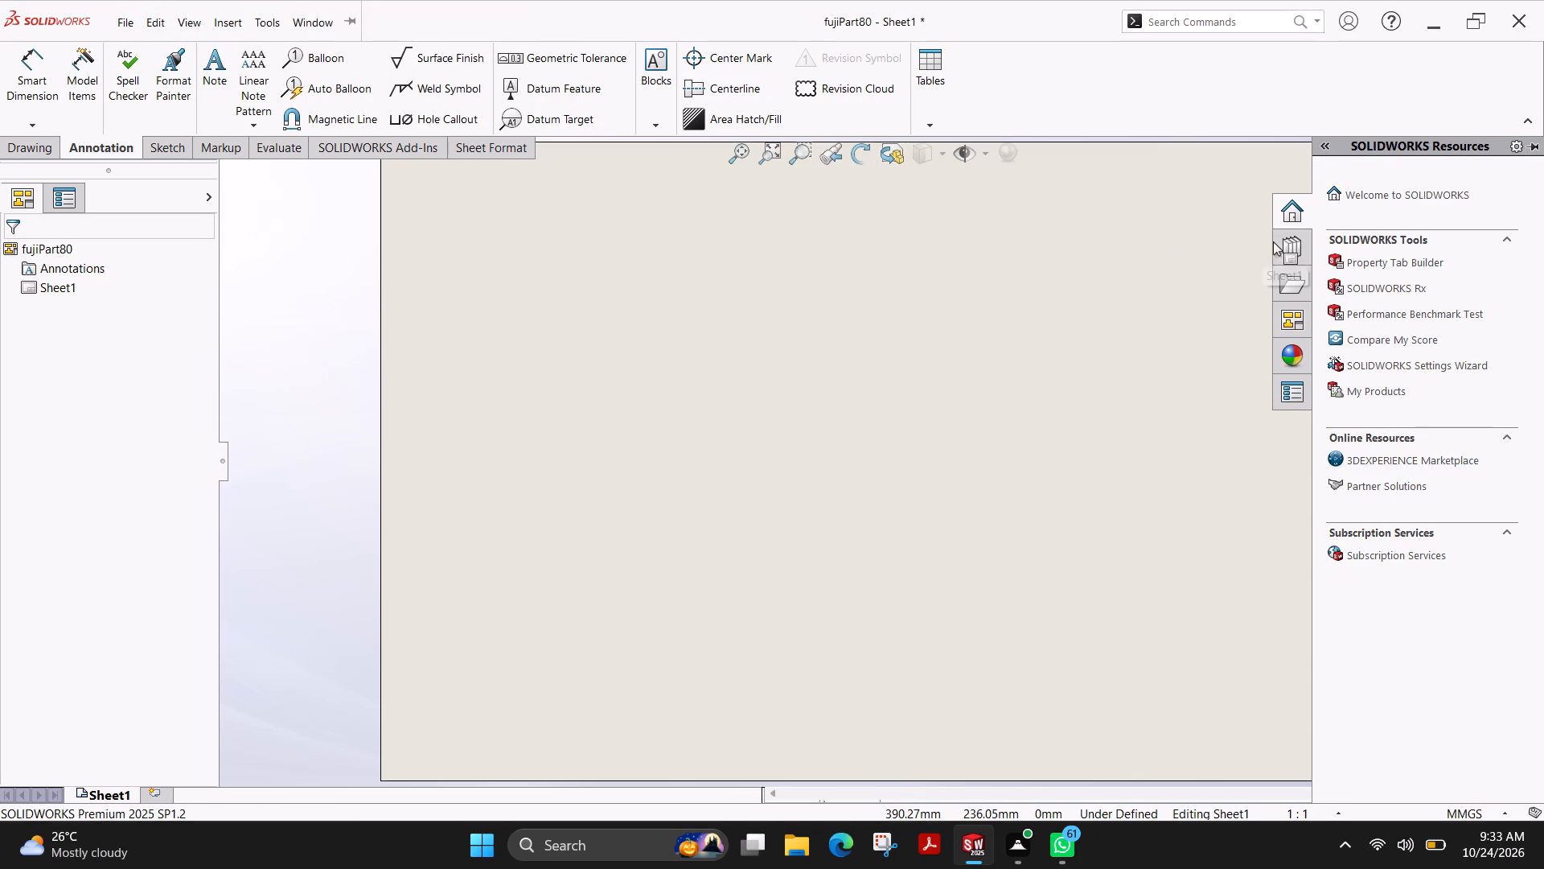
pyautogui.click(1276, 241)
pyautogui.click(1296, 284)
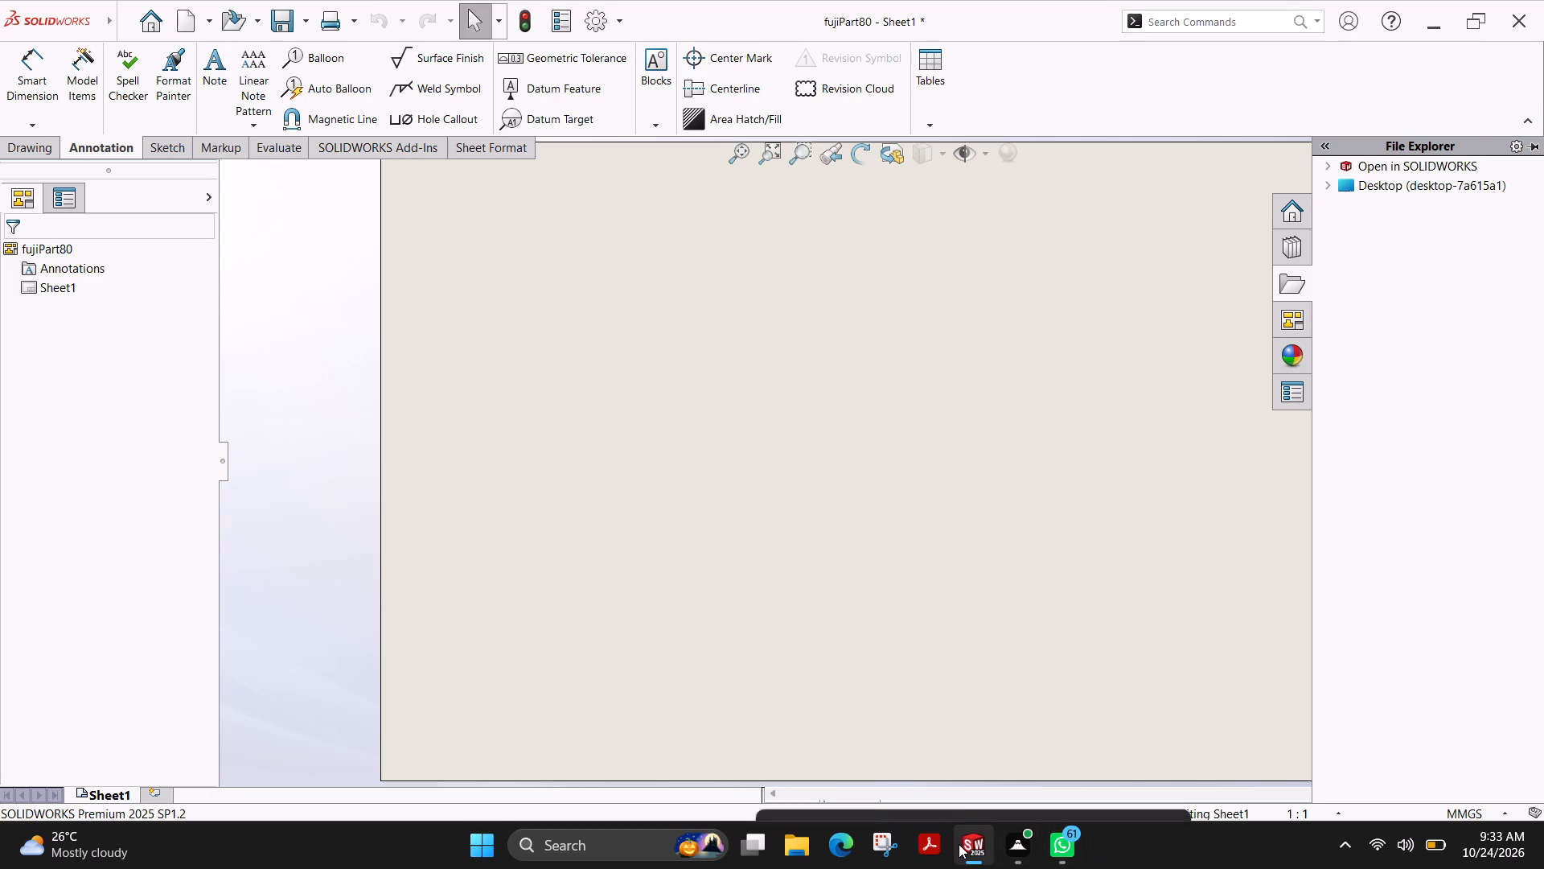
# Close the Draw1 drawing and return to the fujiPart80 part.
pyautogui.click(1164, 677)
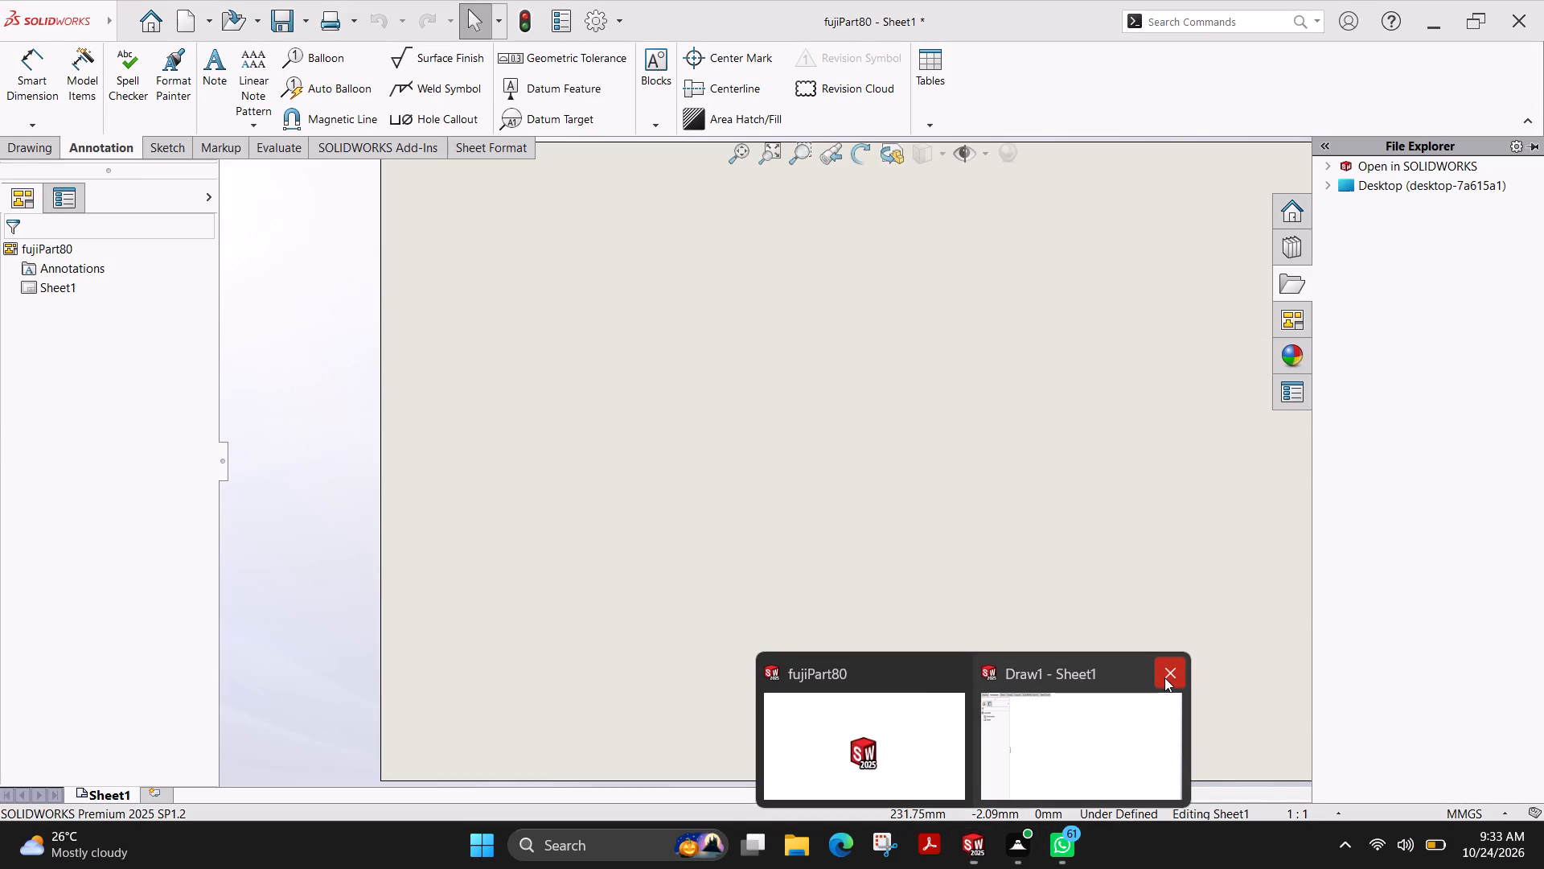
pyautogui.click(756, 432)
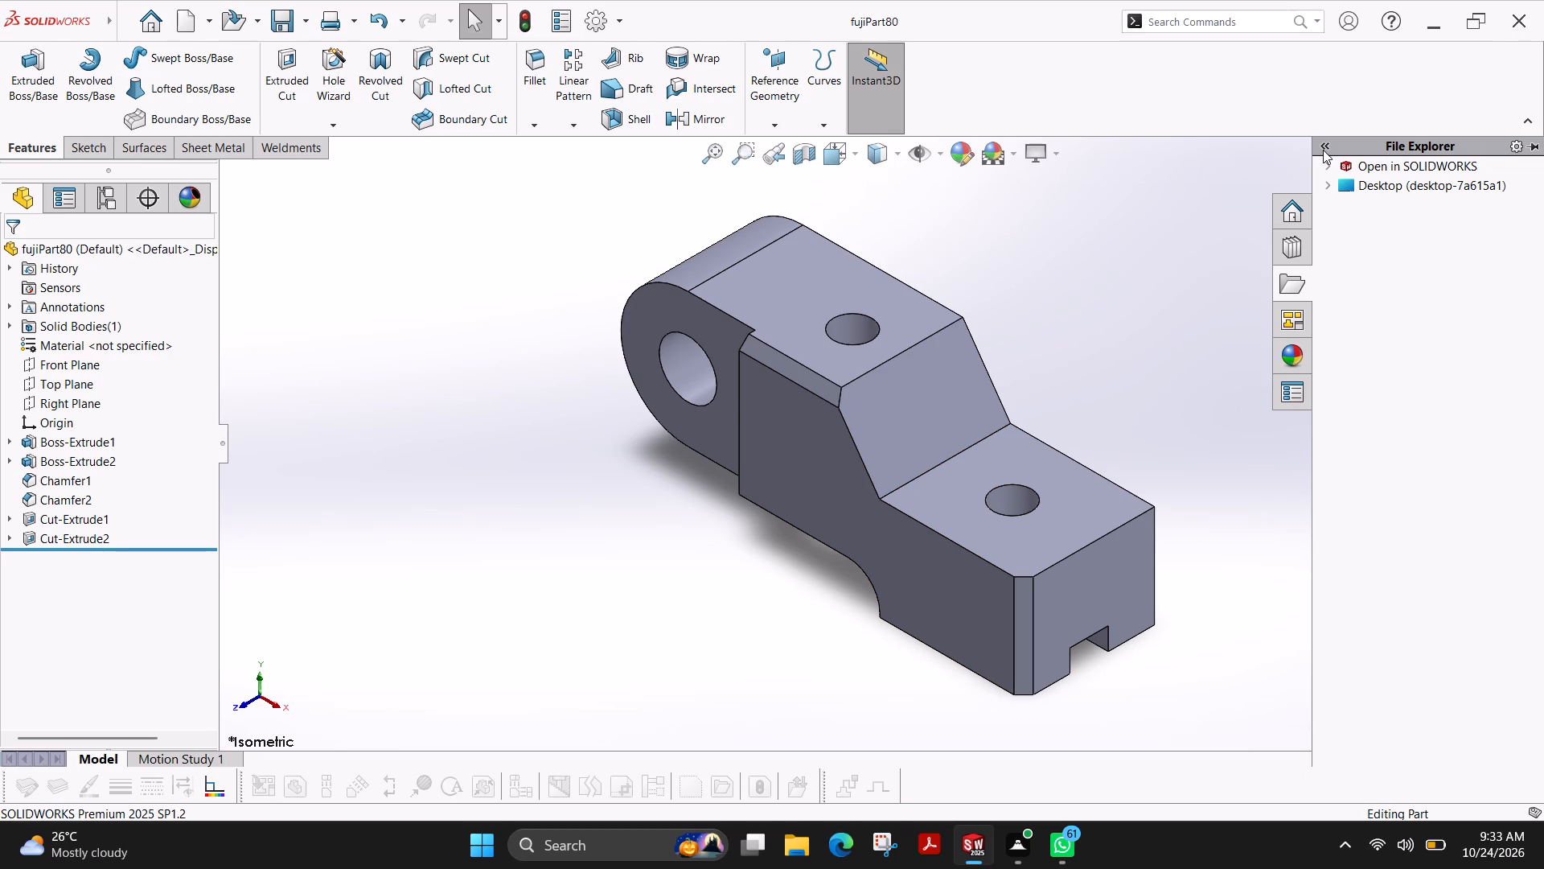
# Shrink the task pane beside the model until only its narrow icon strip remains.
pyautogui.click(1323, 150)
pyautogui.click(895, 148)
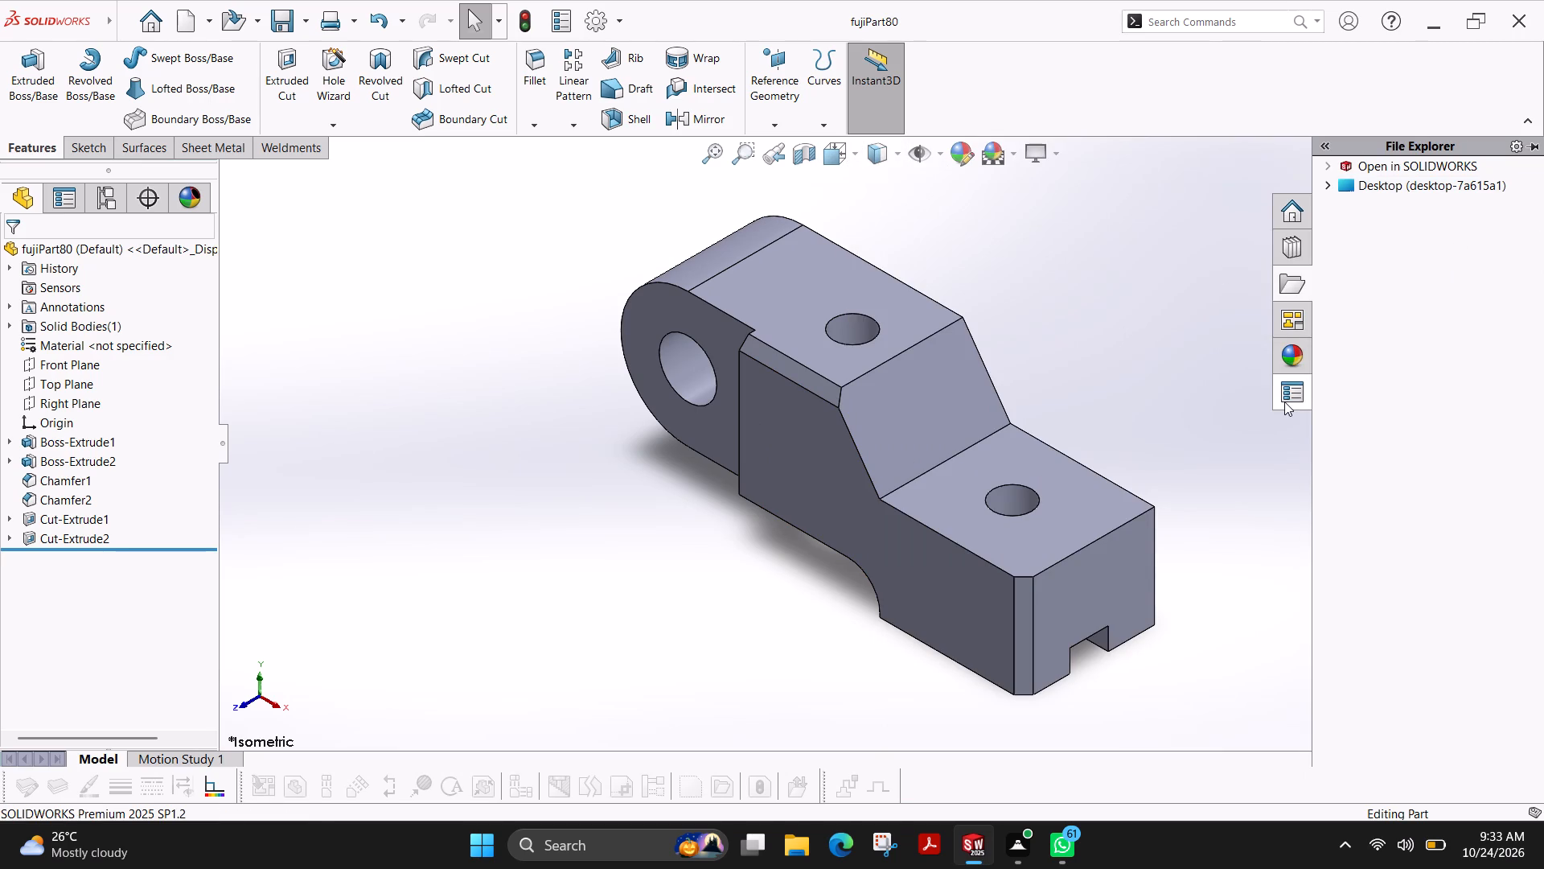
pyautogui.click(1284, 402)
pyautogui.click(1304, 202)
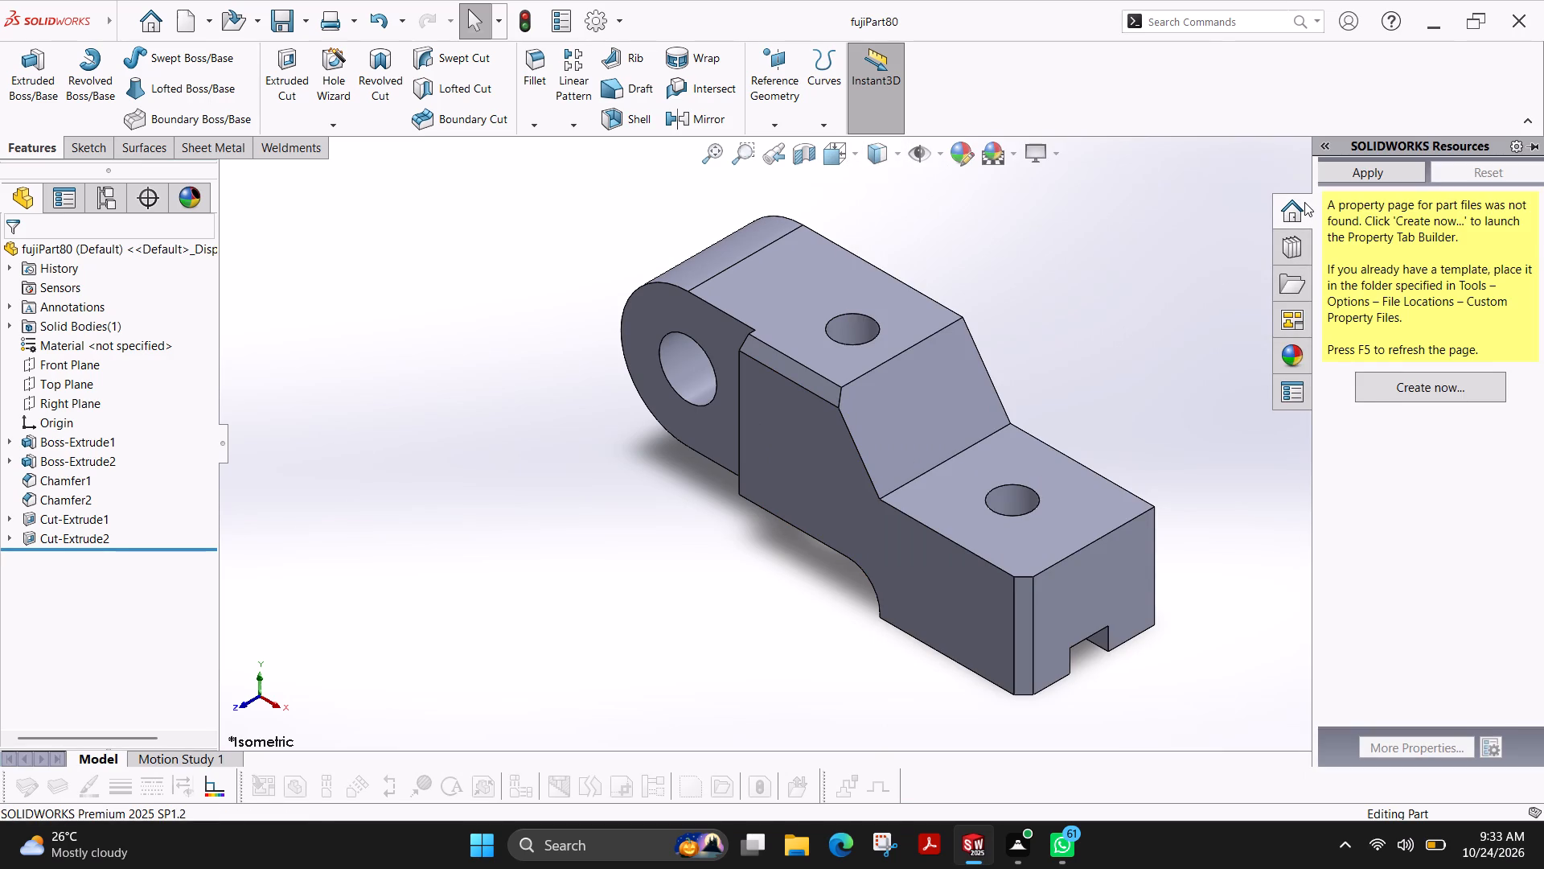
pyautogui.click(1536, 143)
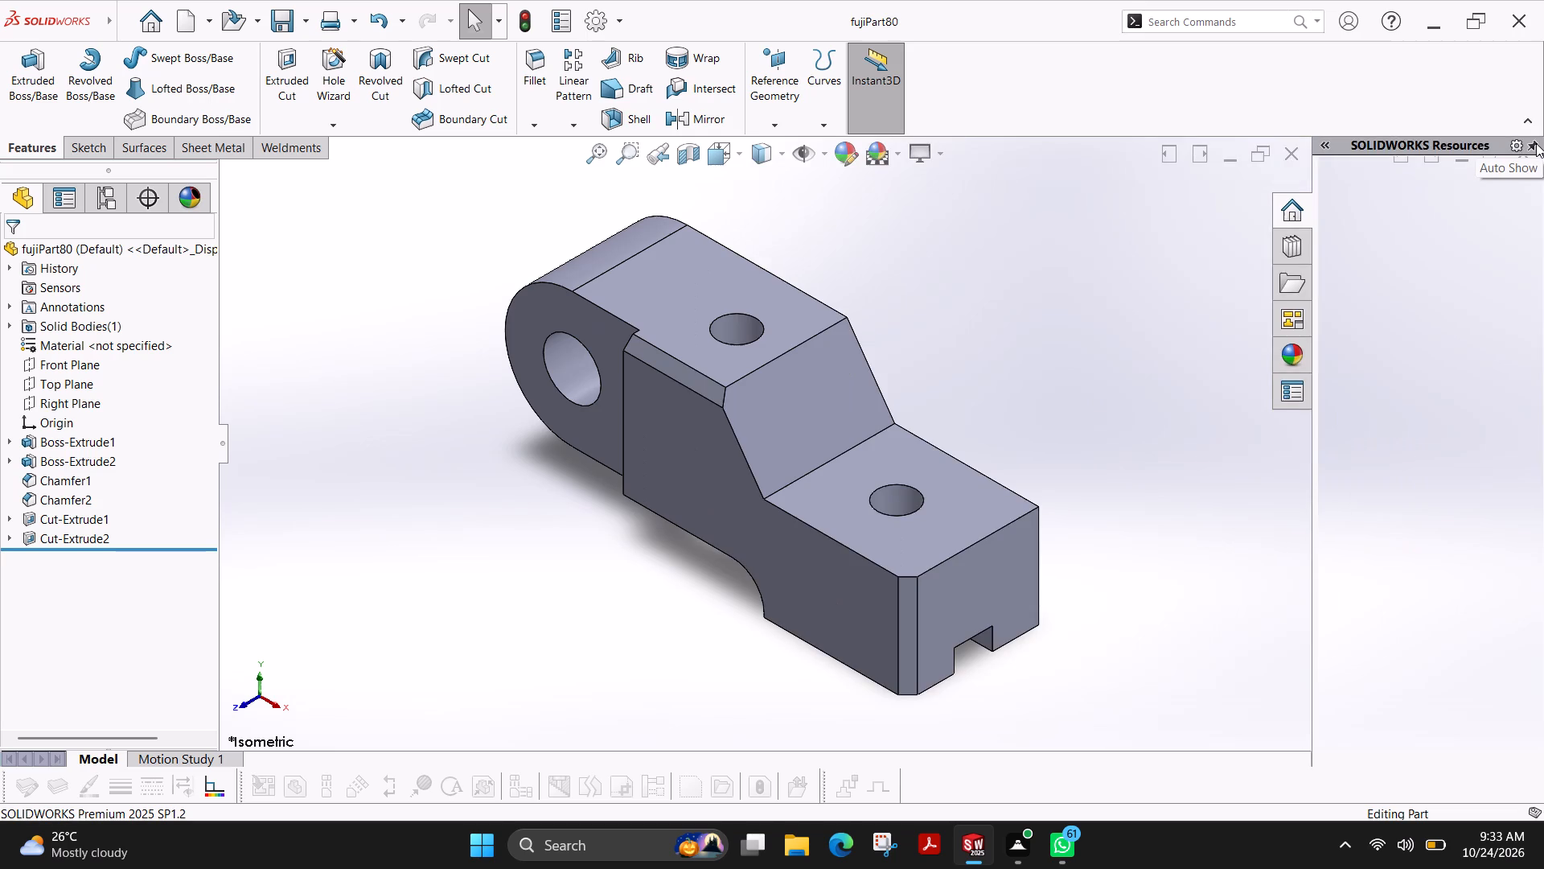
pyautogui.click(1536, 143)
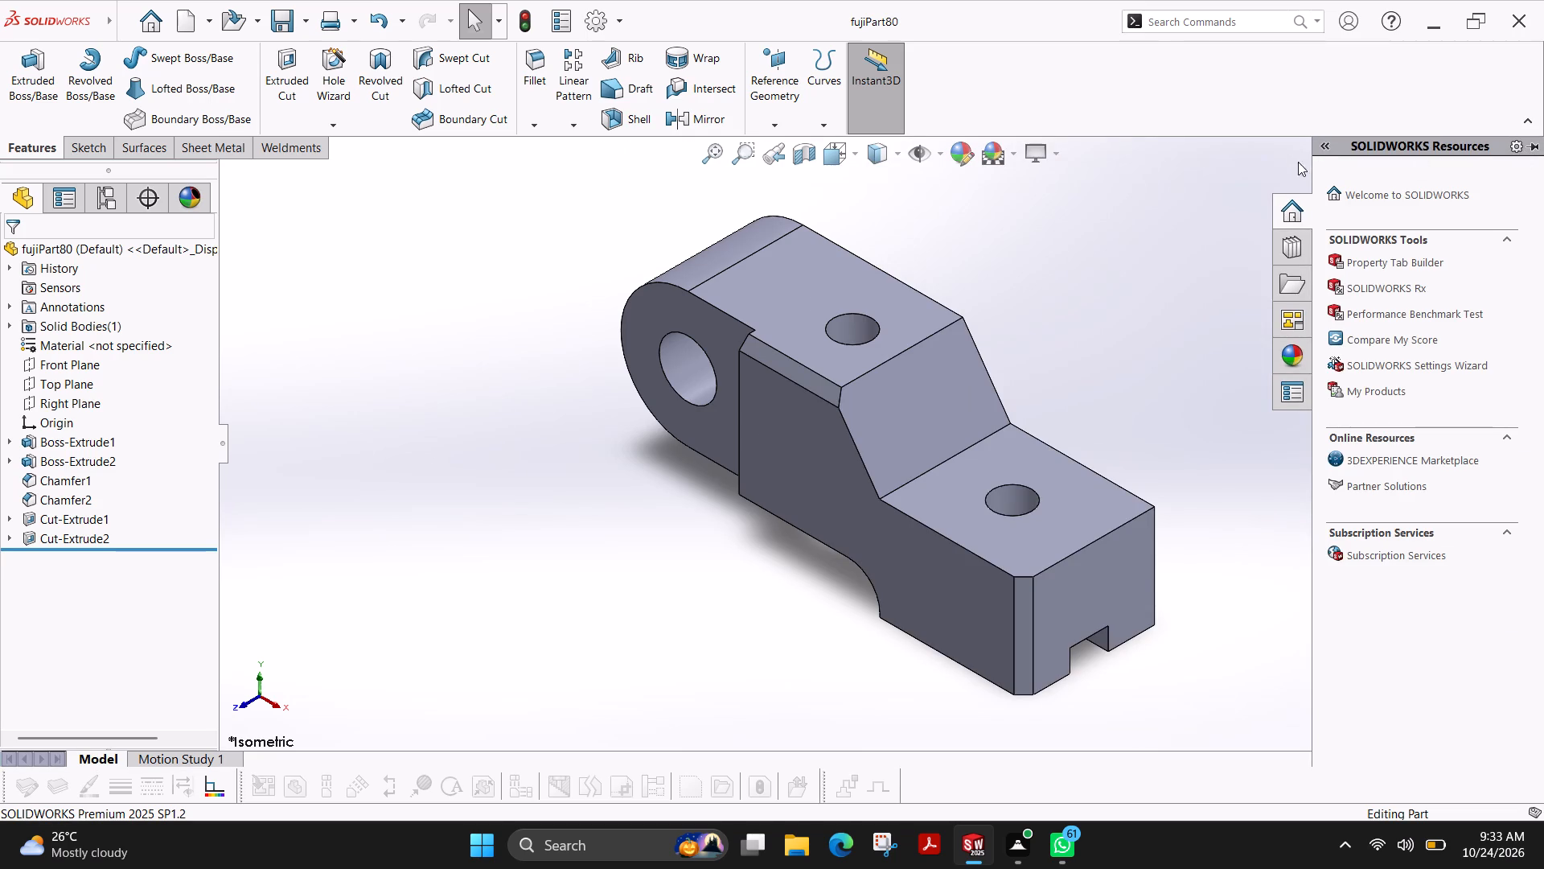
pyautogui.moveTo(1312, 150); pyautogui.dragTo(1543, 171)
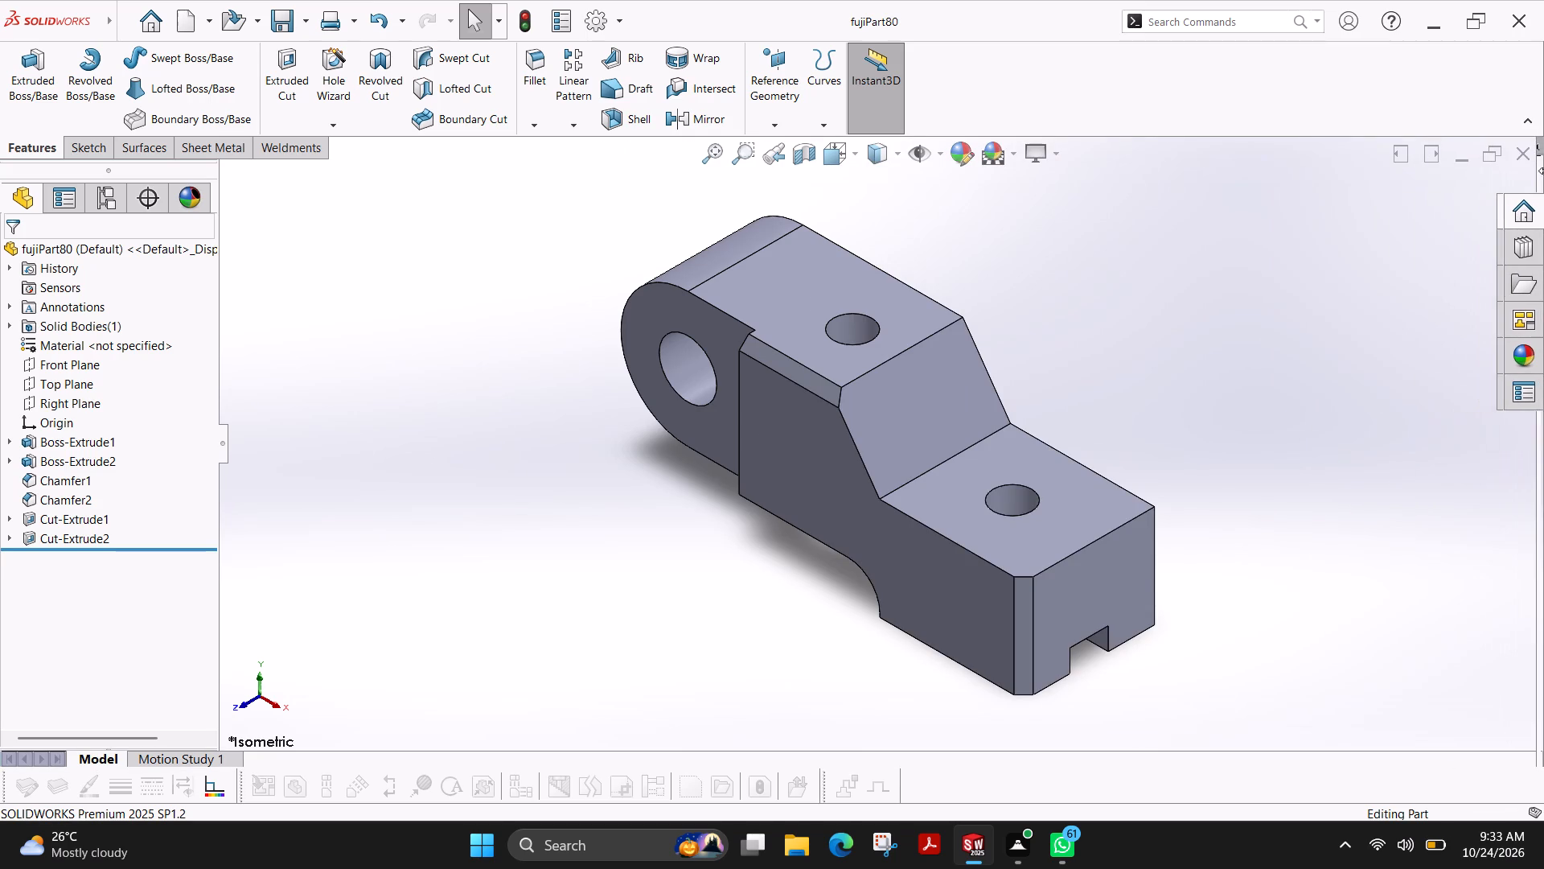
pyautogui.moveTo(1543, 171); pyautogui.dragTo(1543, 182)
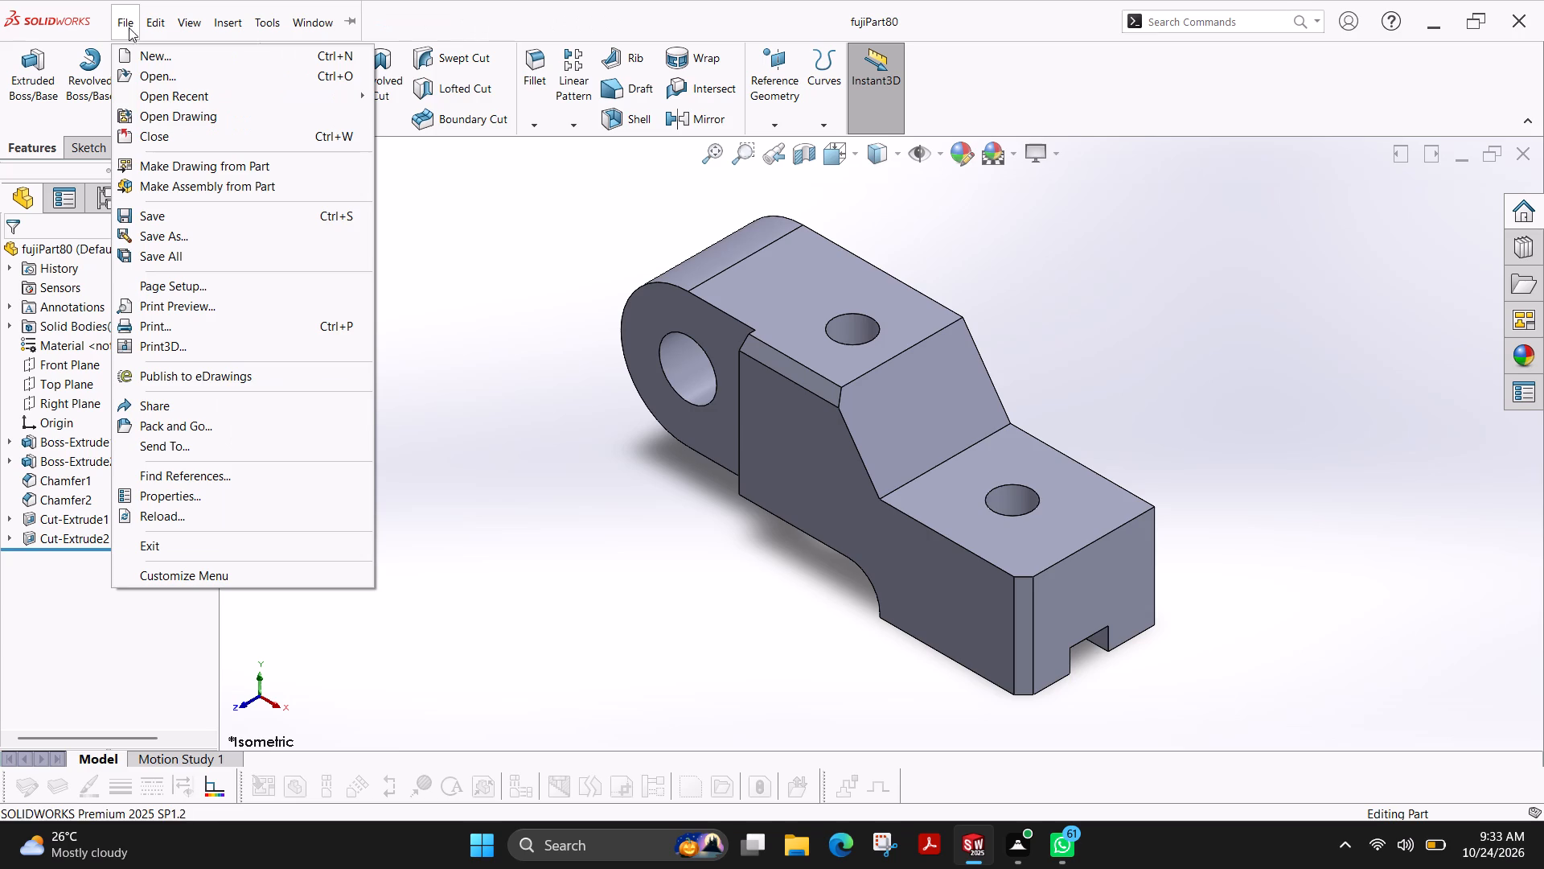
# Save a copy of the part as an Adobe PDF named fujiPart80 in Desktop > fuji plot file > solid works.
pyautogui.click(227, 241)
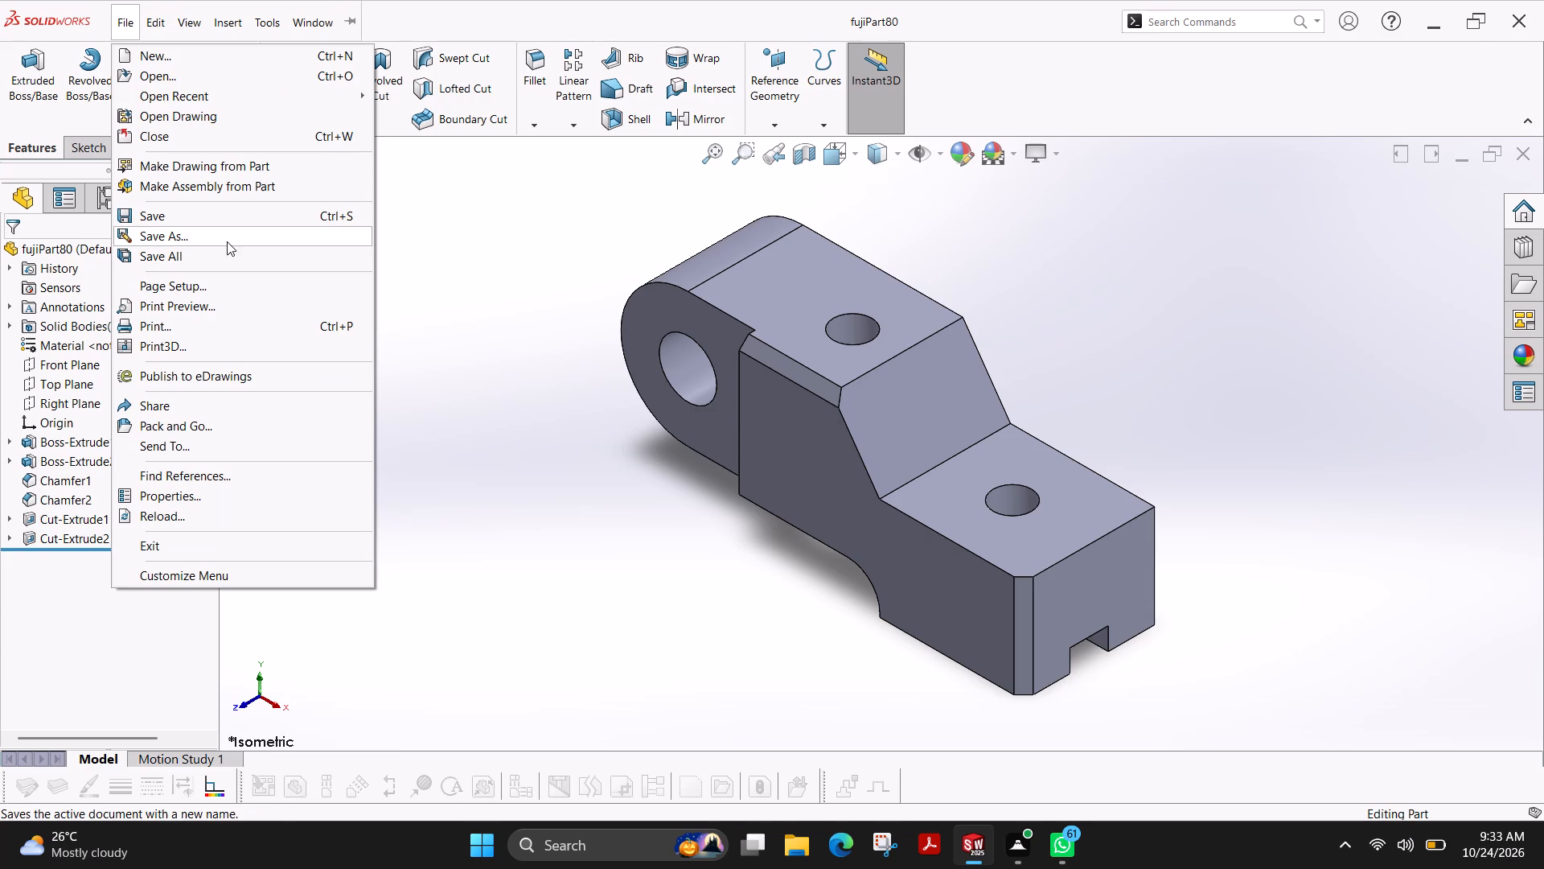
pyautogui.click(212, 51)
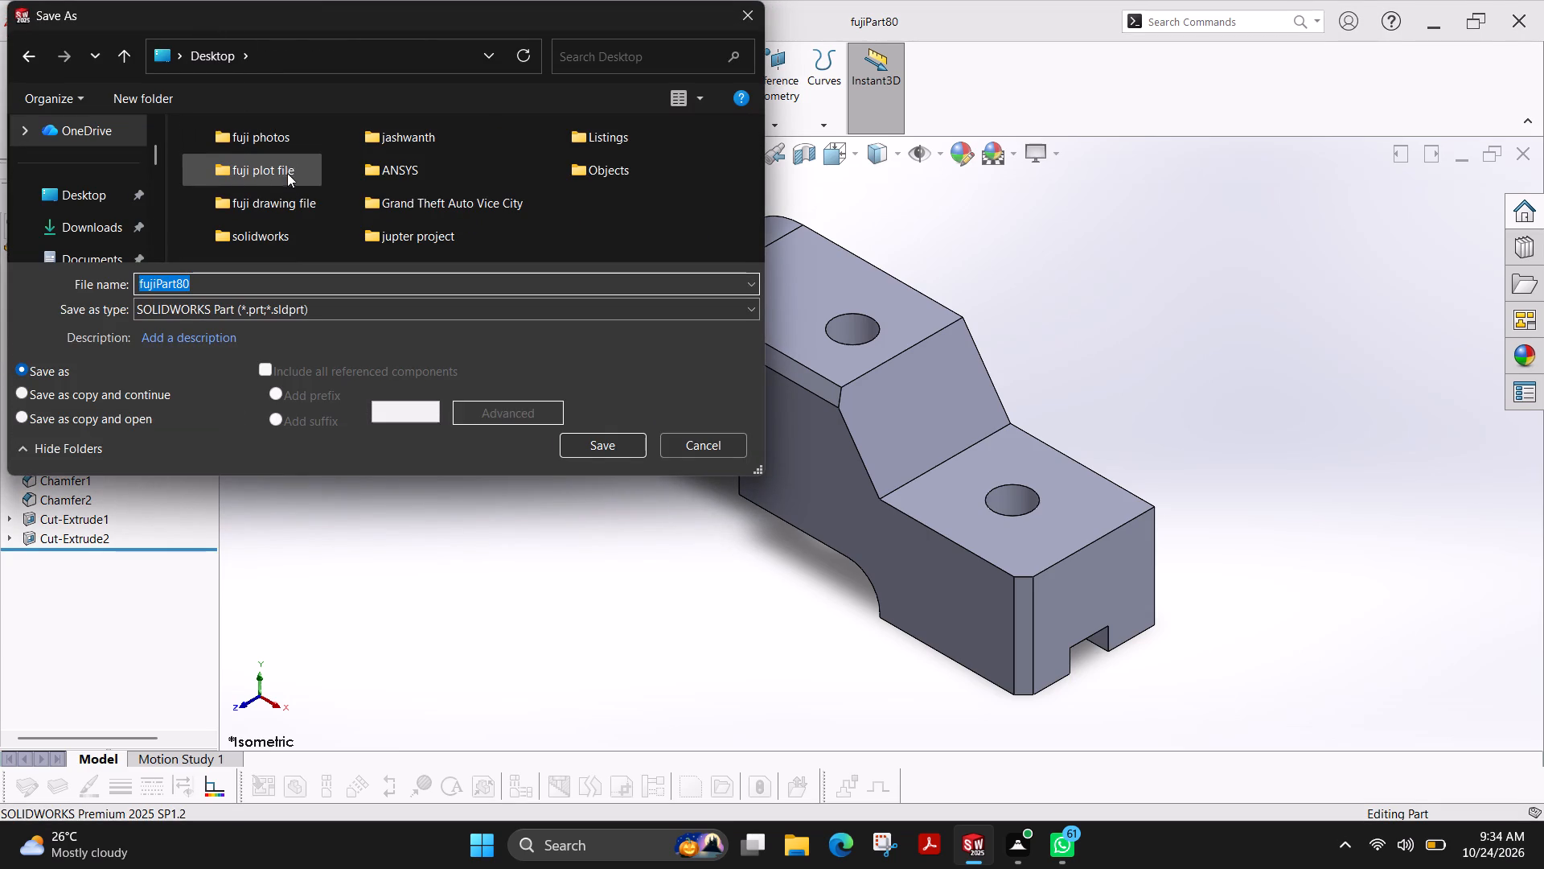
pyautogui.click(285, 174)
pyautogui.doubleClick(285, 174)
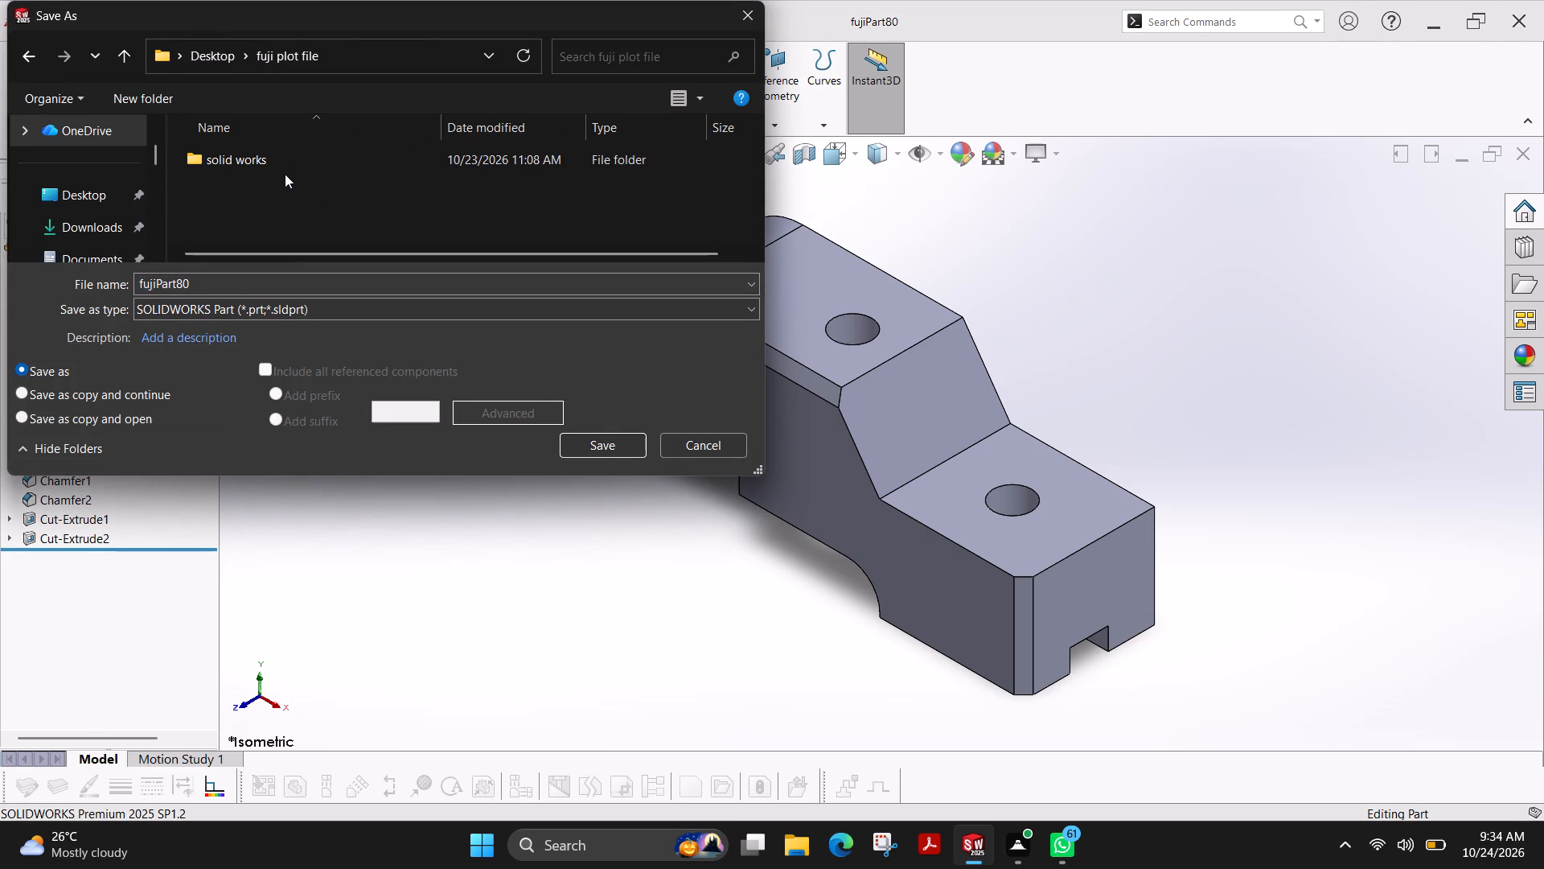
pyautogui.doubleClick(260, 161)
pyautogui.scroll(-4, 352, 190)
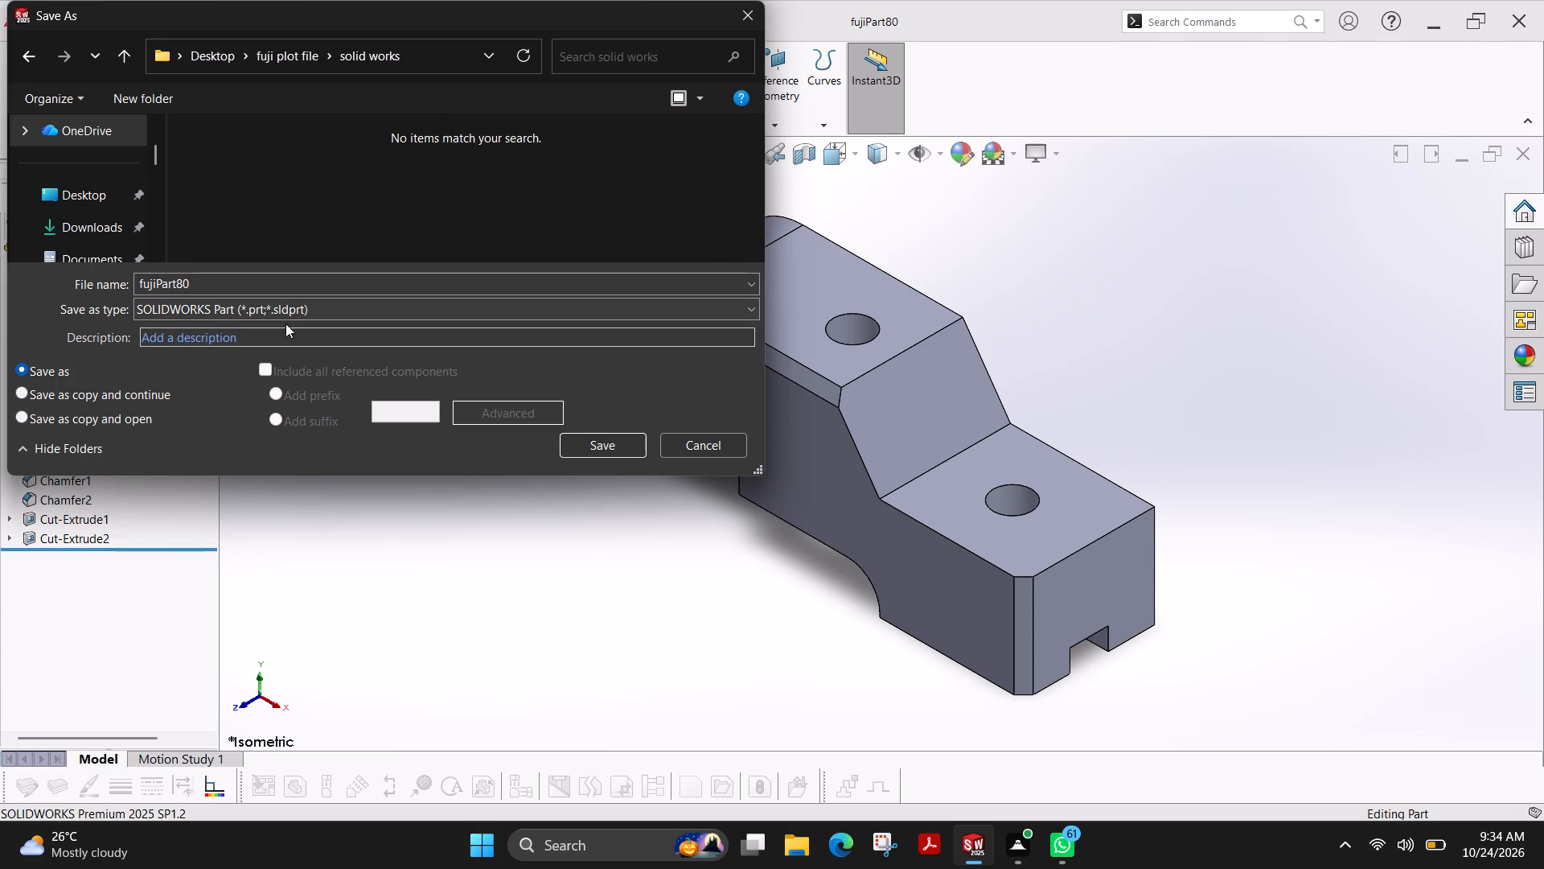
pyautogui.click(289, 312)
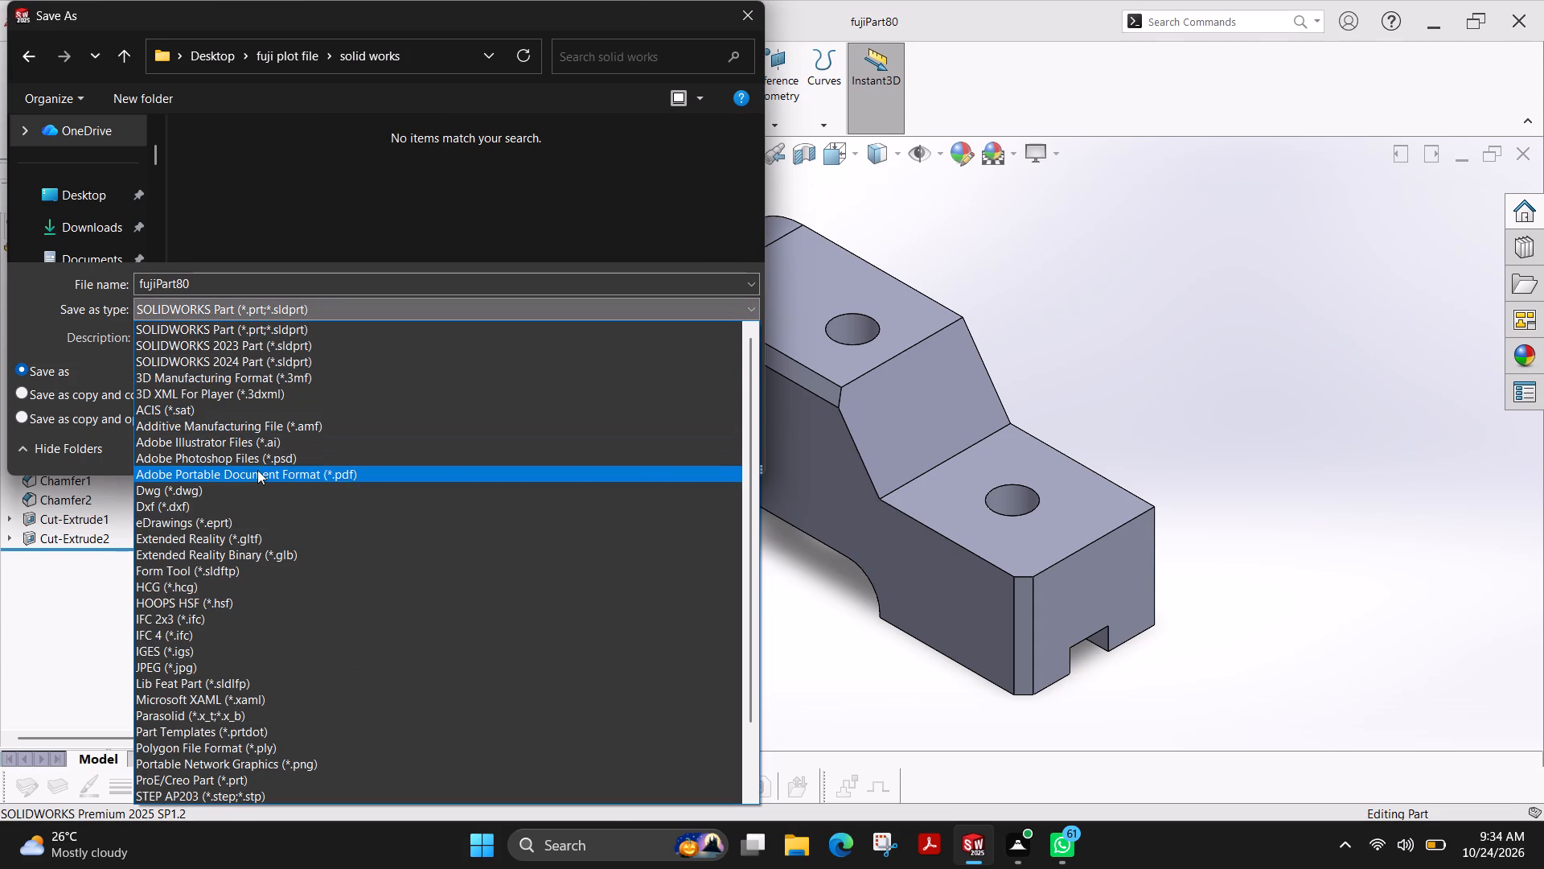
pyautogui.click(251, 478)
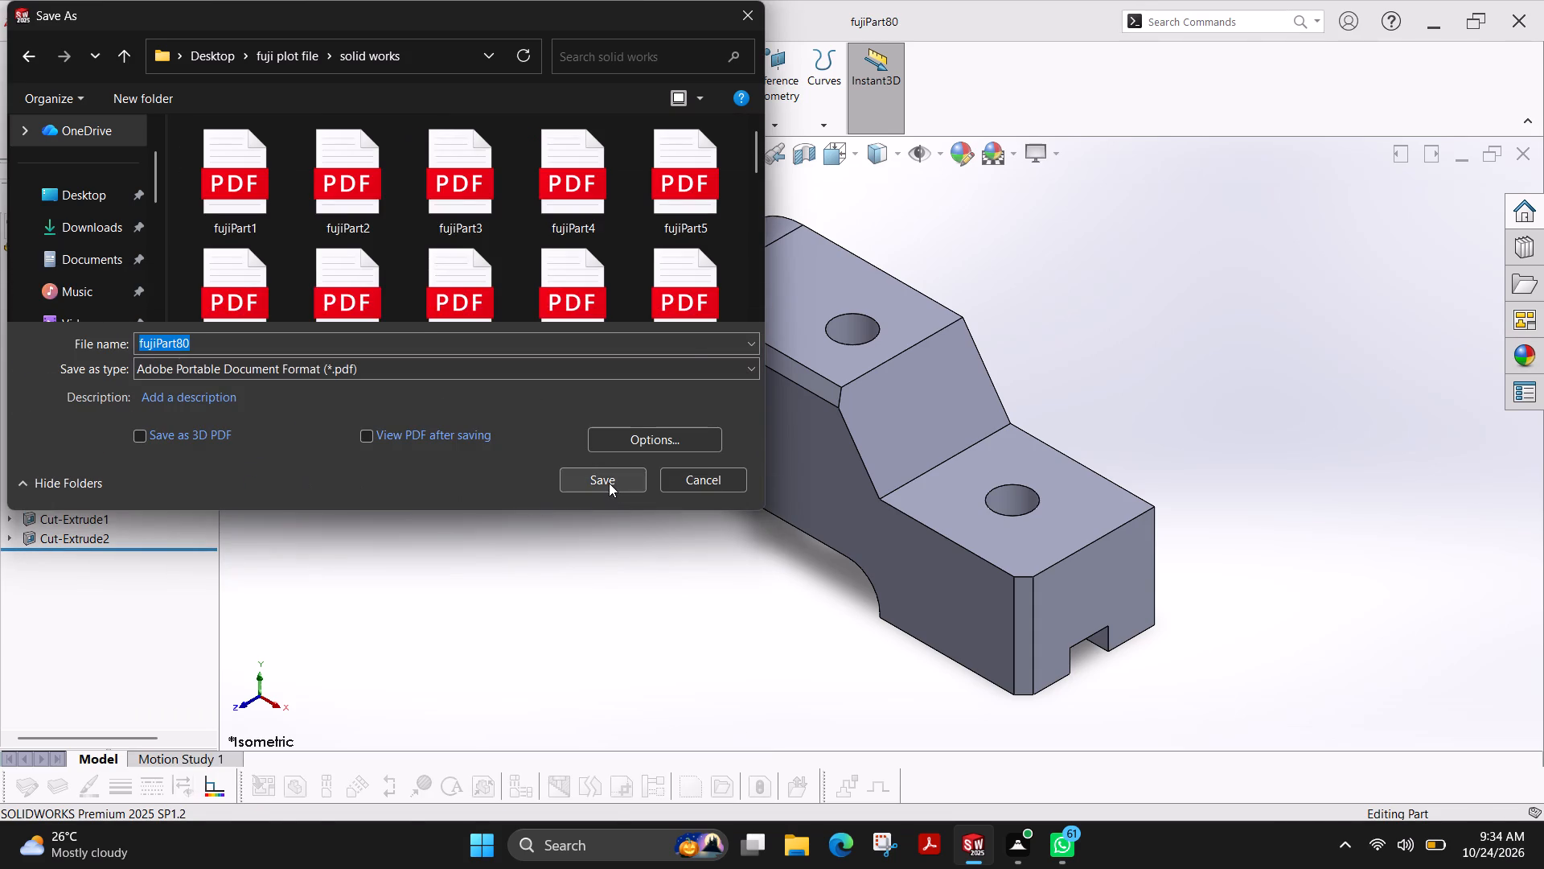
pyautogui.click(609, 483)
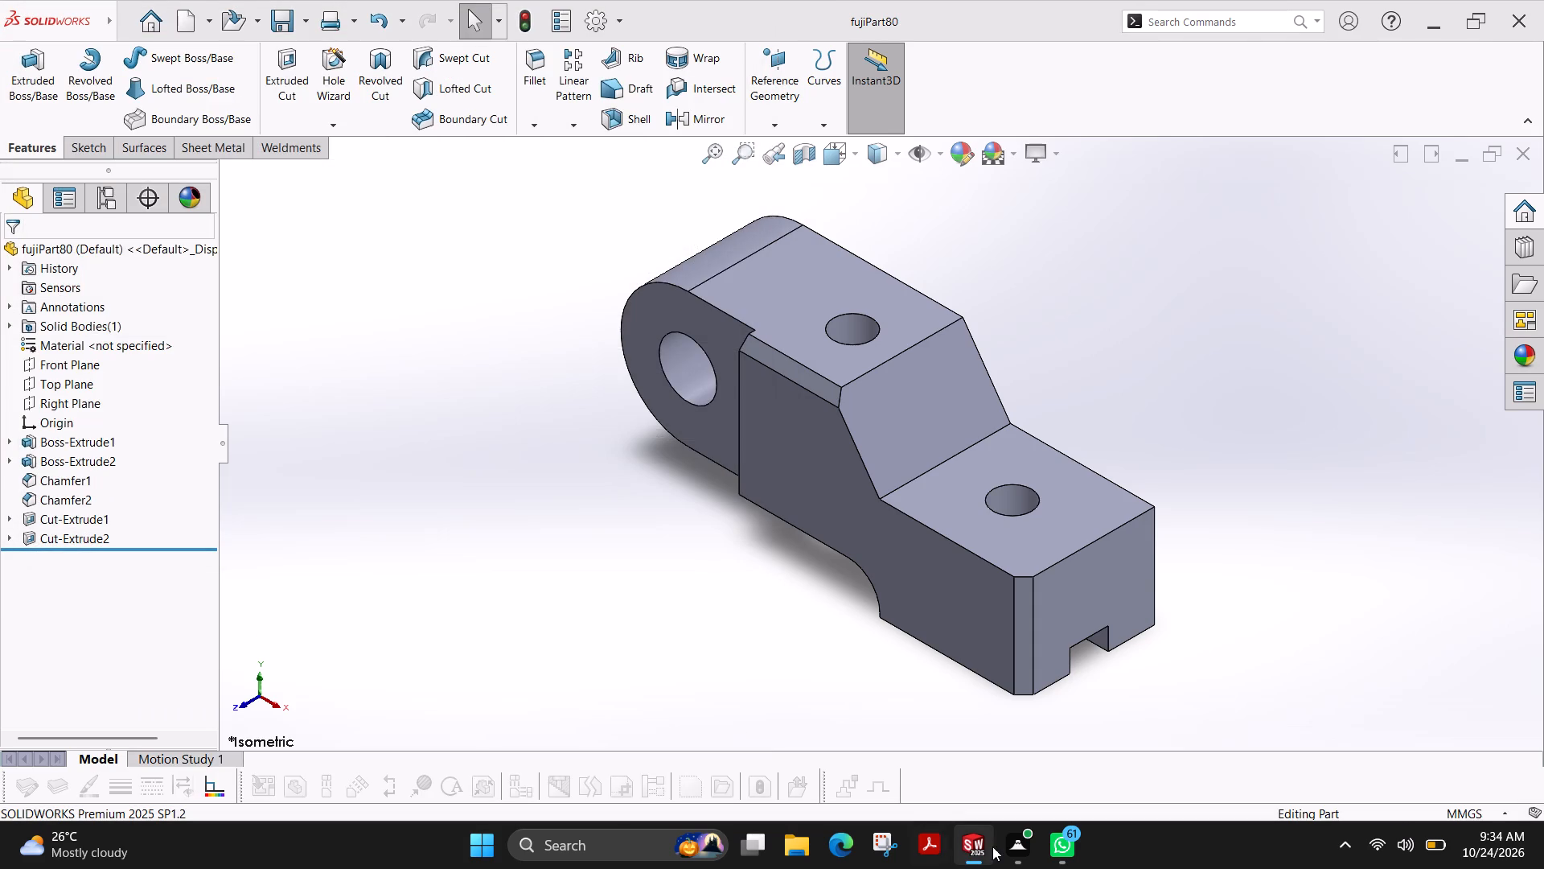